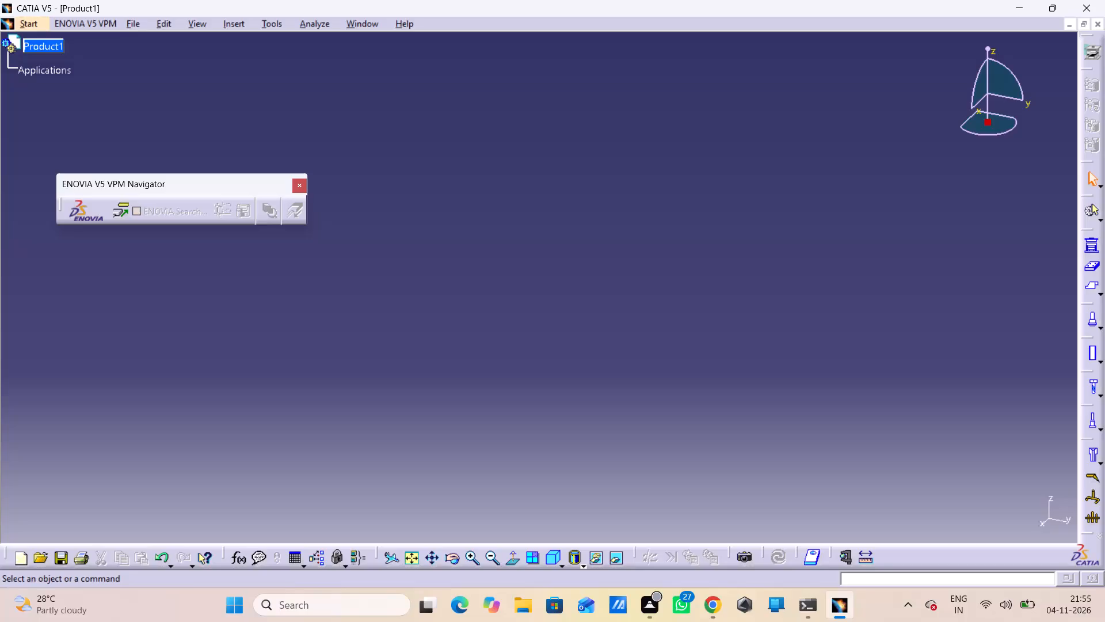
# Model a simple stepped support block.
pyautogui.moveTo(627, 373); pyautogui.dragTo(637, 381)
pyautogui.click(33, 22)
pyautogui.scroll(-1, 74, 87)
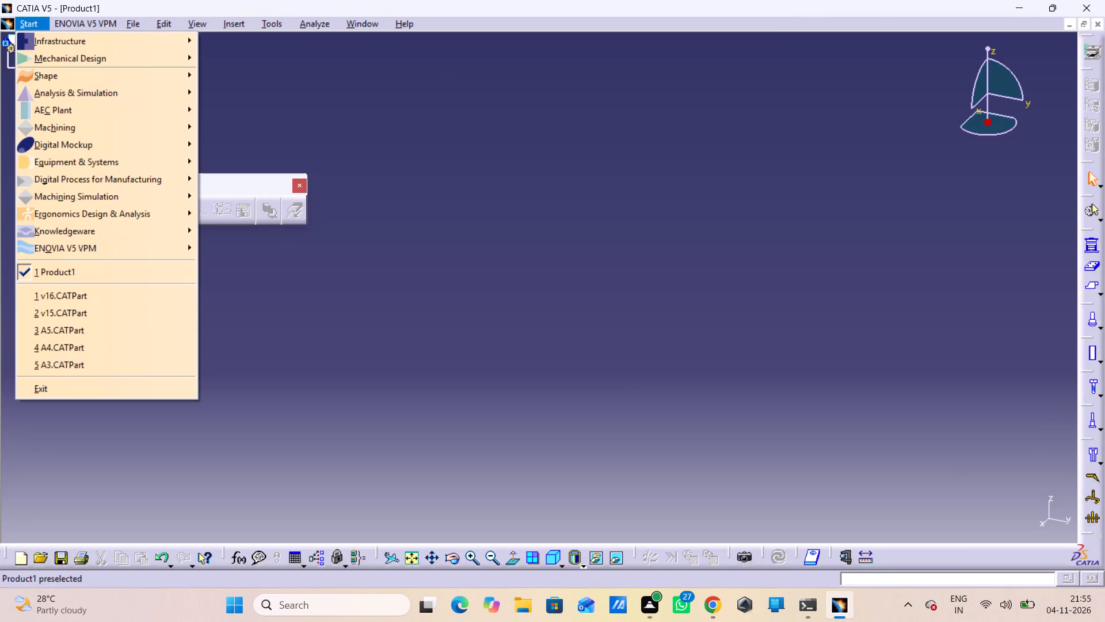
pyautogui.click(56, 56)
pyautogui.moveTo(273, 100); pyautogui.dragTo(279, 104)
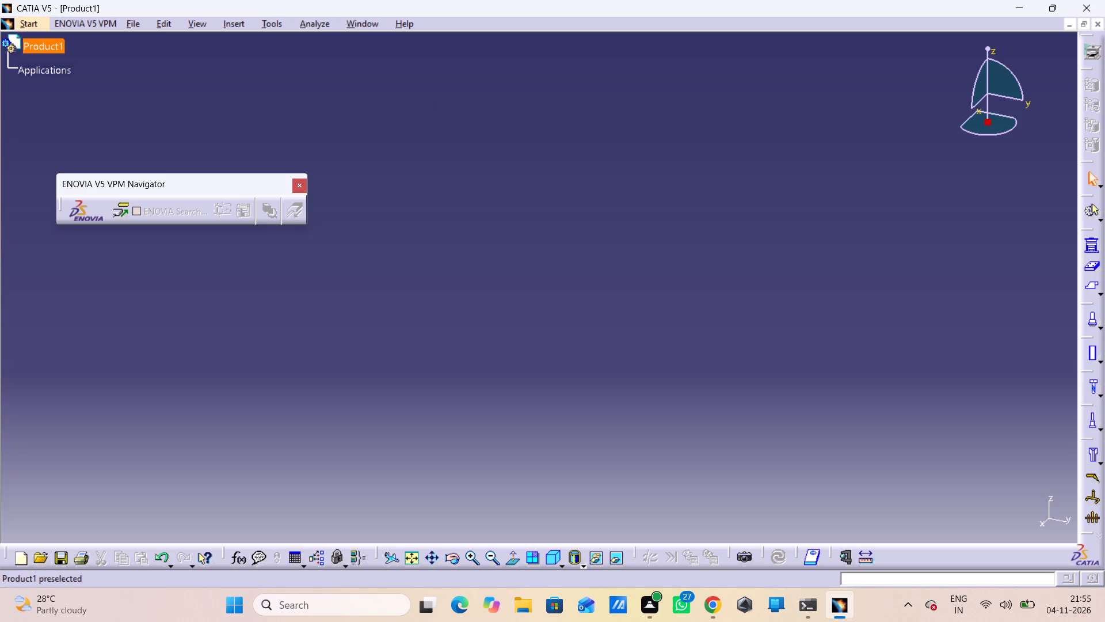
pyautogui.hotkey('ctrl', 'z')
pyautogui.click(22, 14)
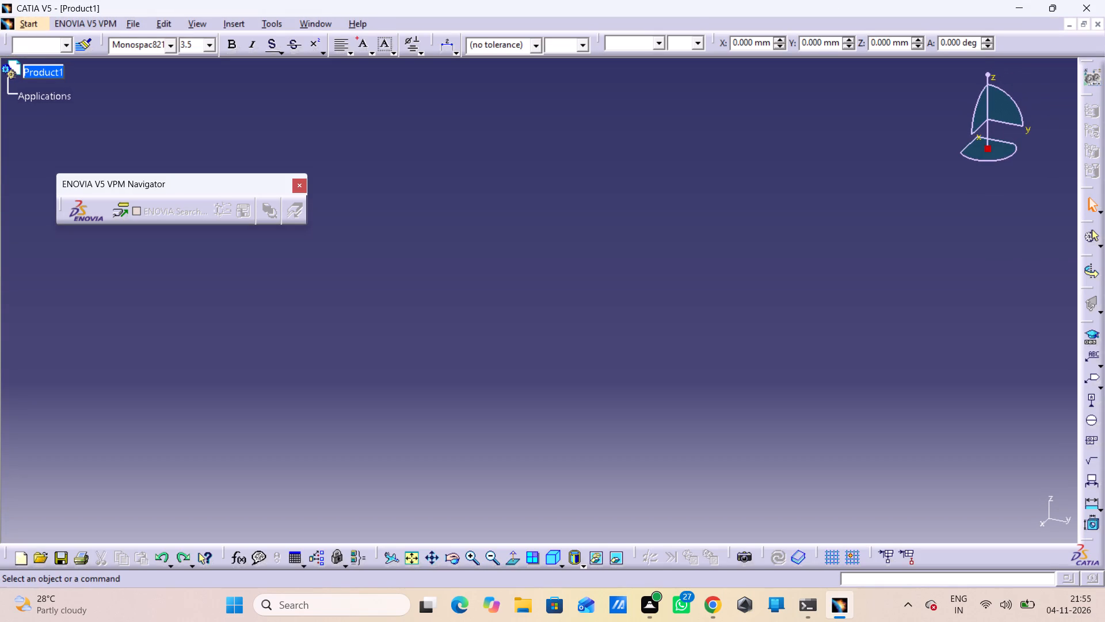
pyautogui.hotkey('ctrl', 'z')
# Start a new part in the Part Design workbench.
pyautogui.hotkey('alt', 's')
pyautogui.press('m')
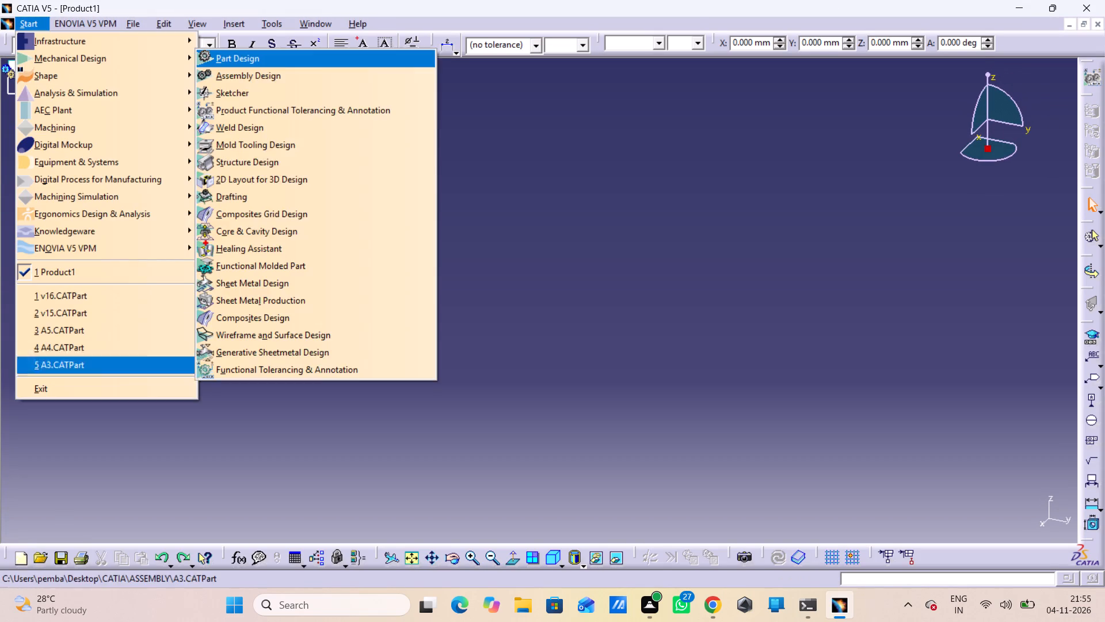
pyautogui.press('p')
pyautogui.press('Return')
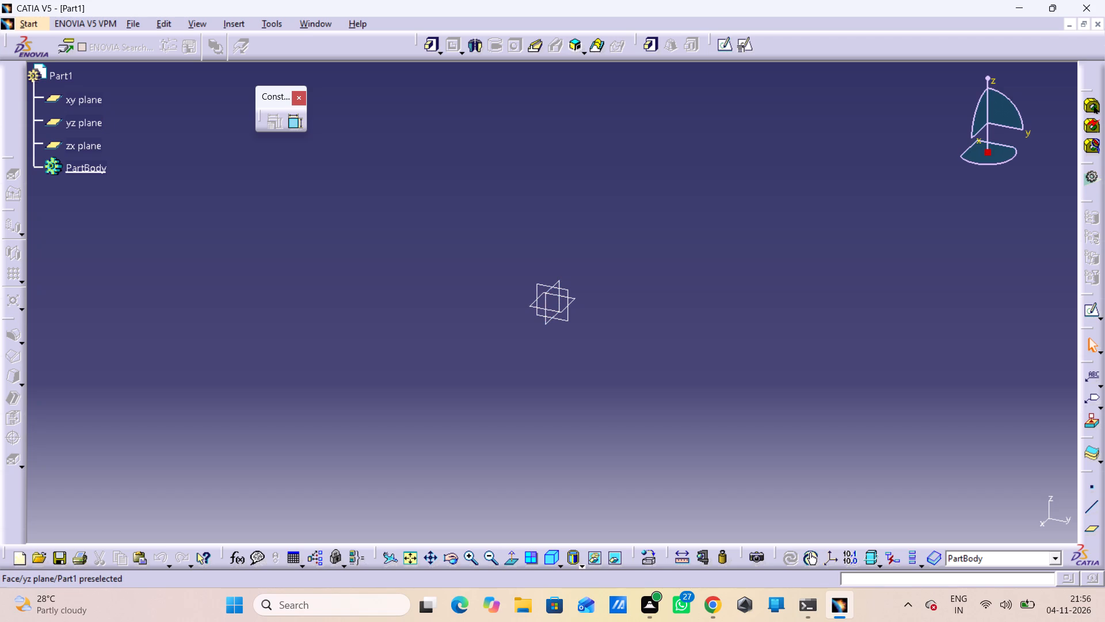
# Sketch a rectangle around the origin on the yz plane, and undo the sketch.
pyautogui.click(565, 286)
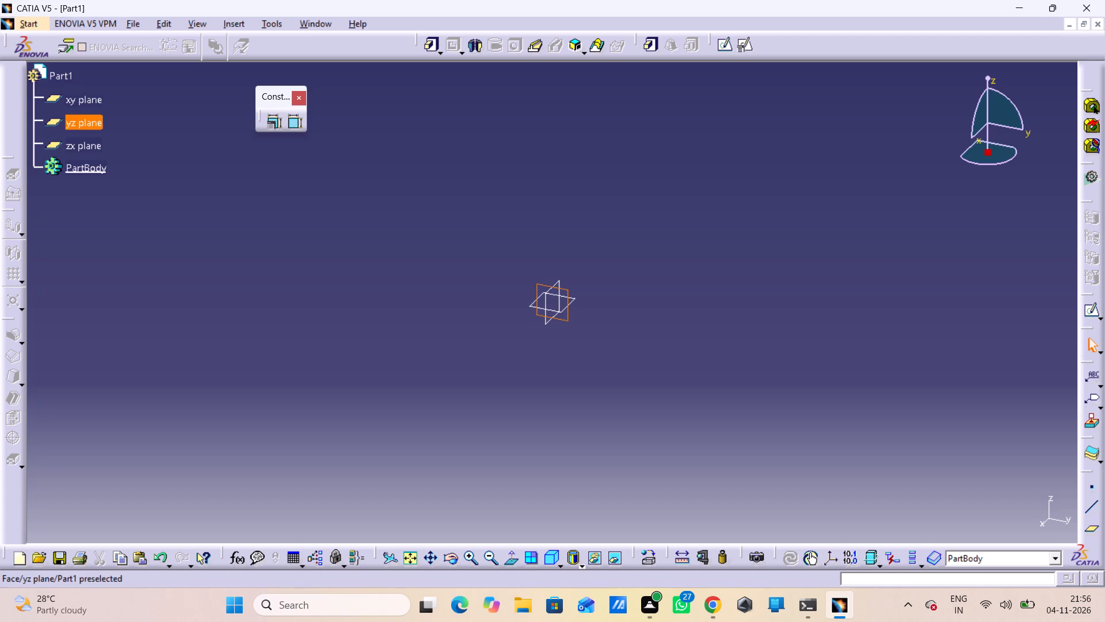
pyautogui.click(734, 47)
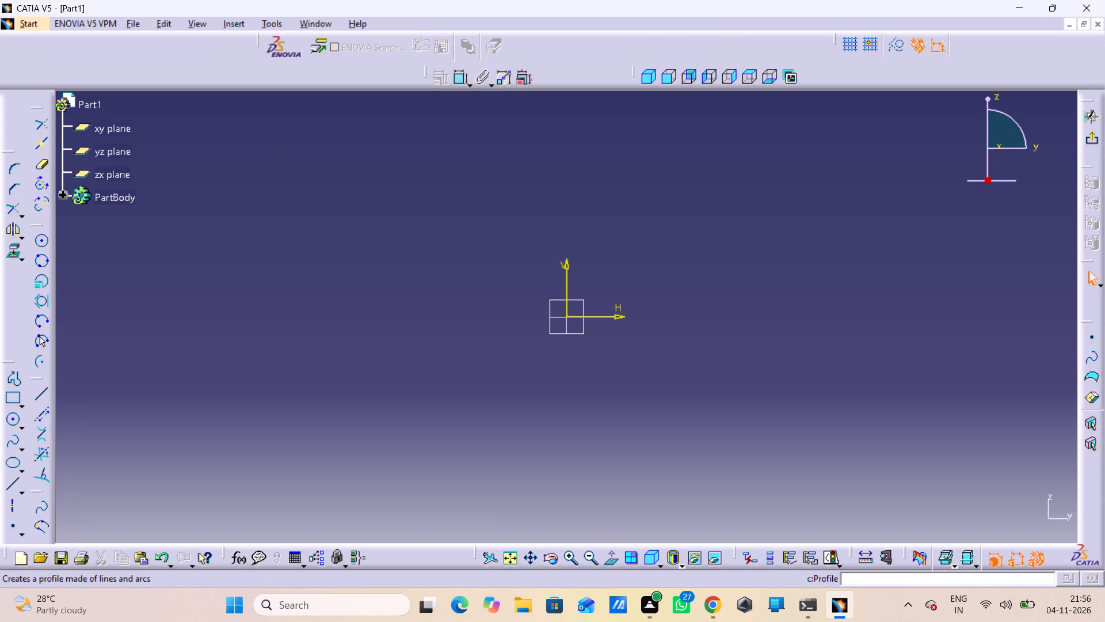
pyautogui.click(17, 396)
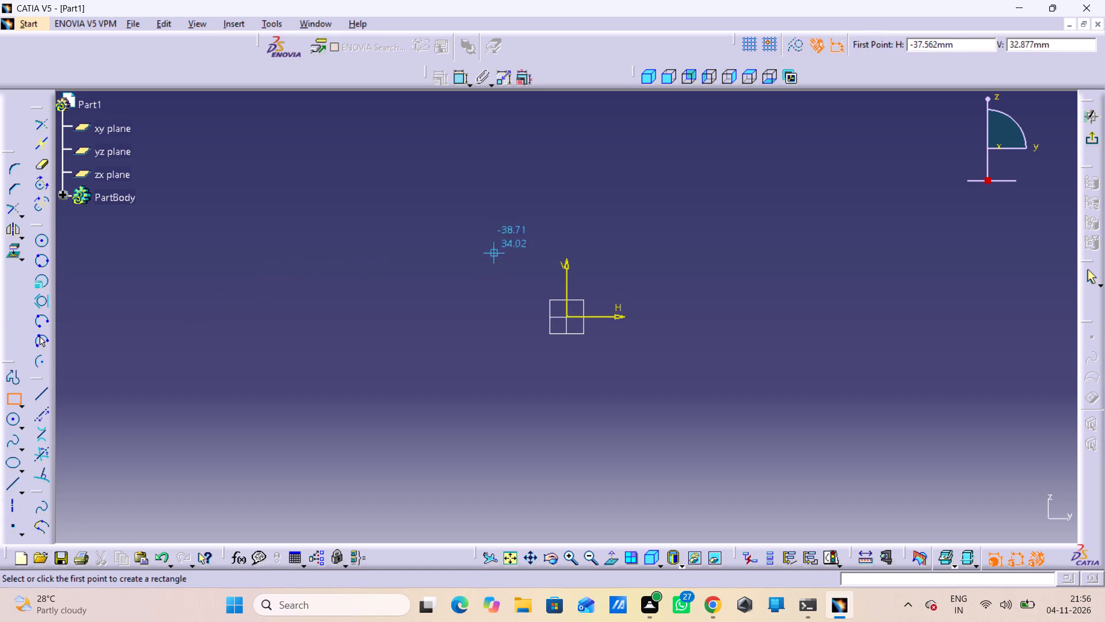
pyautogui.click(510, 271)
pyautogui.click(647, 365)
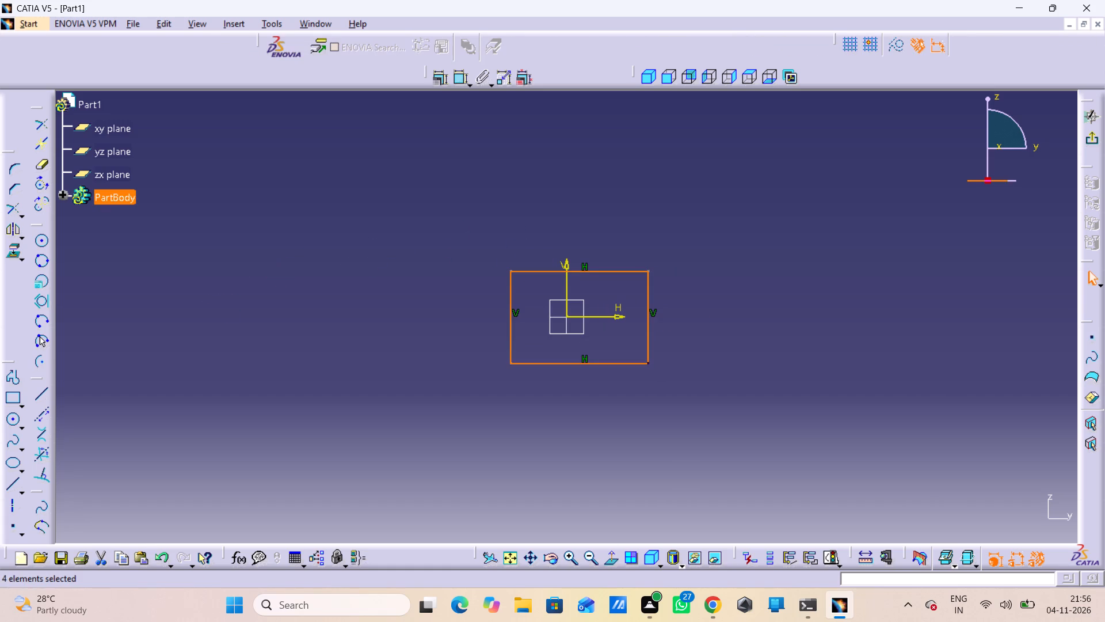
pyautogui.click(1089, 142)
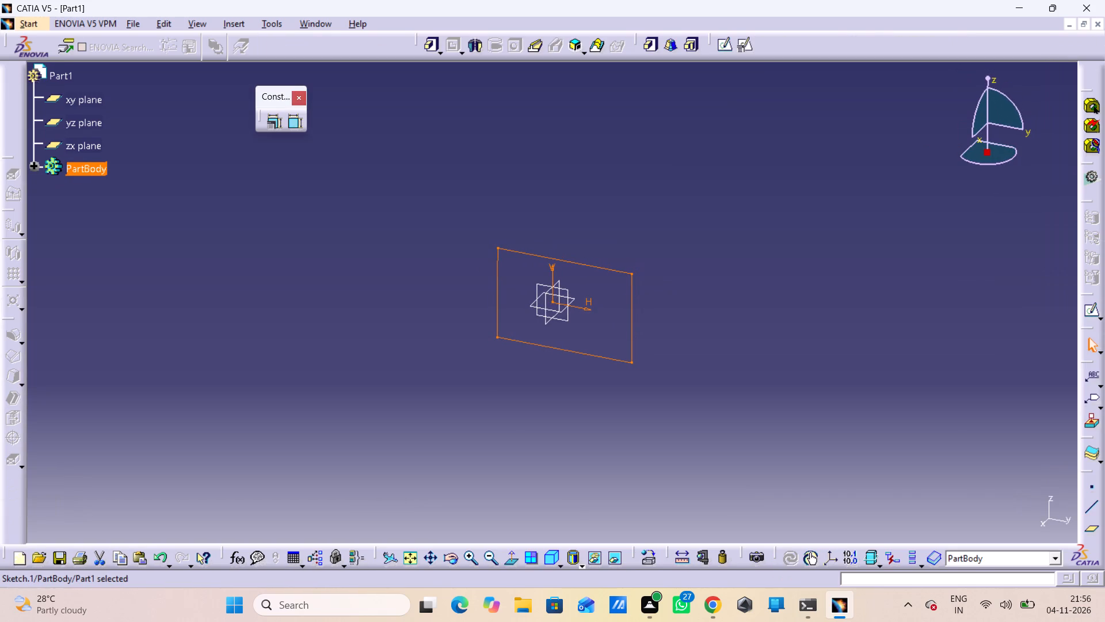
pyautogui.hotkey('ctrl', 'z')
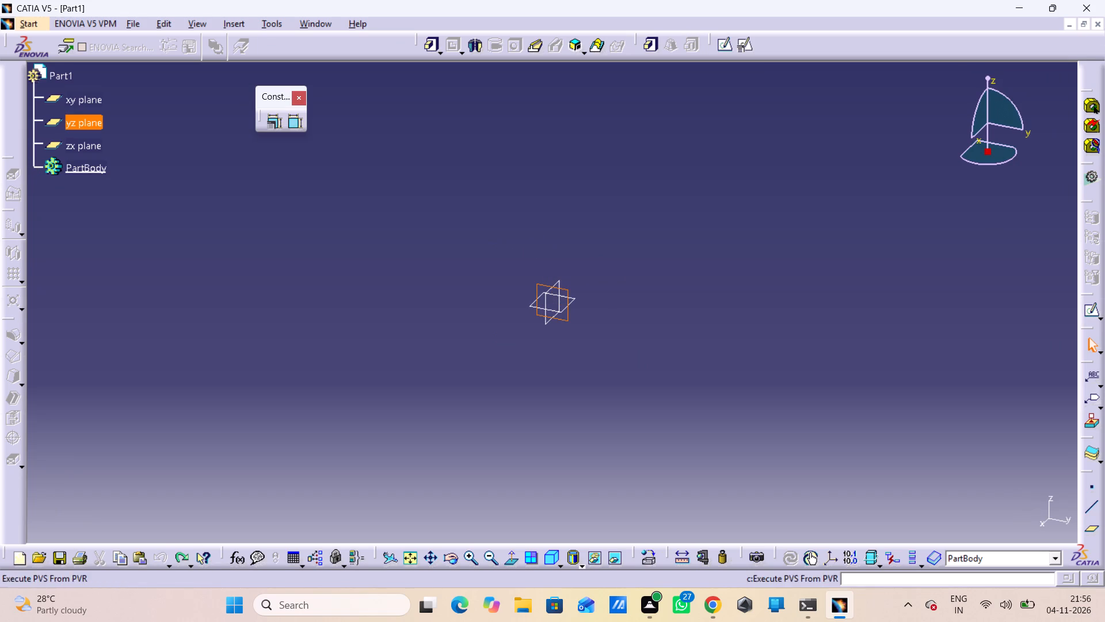
# In a positioned sketch on the yz plane, draw a closed inverted-U profile about 116 by 39 mm with a notch about 71 by 20 mm.
pyautogui.click(747, 51)
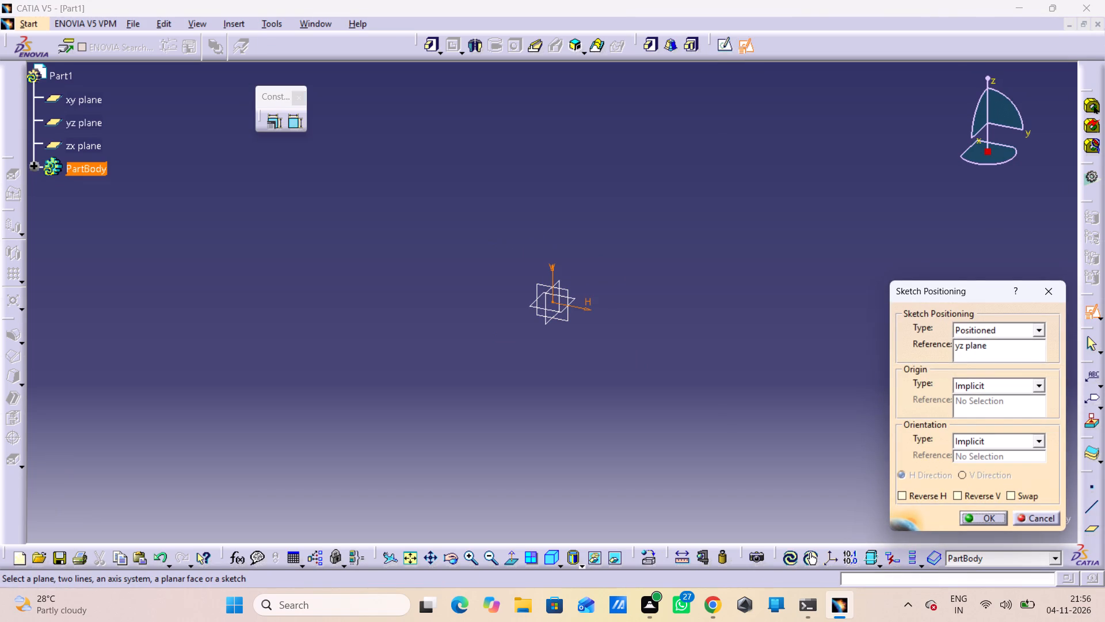
pyautogui.click(985, 524)
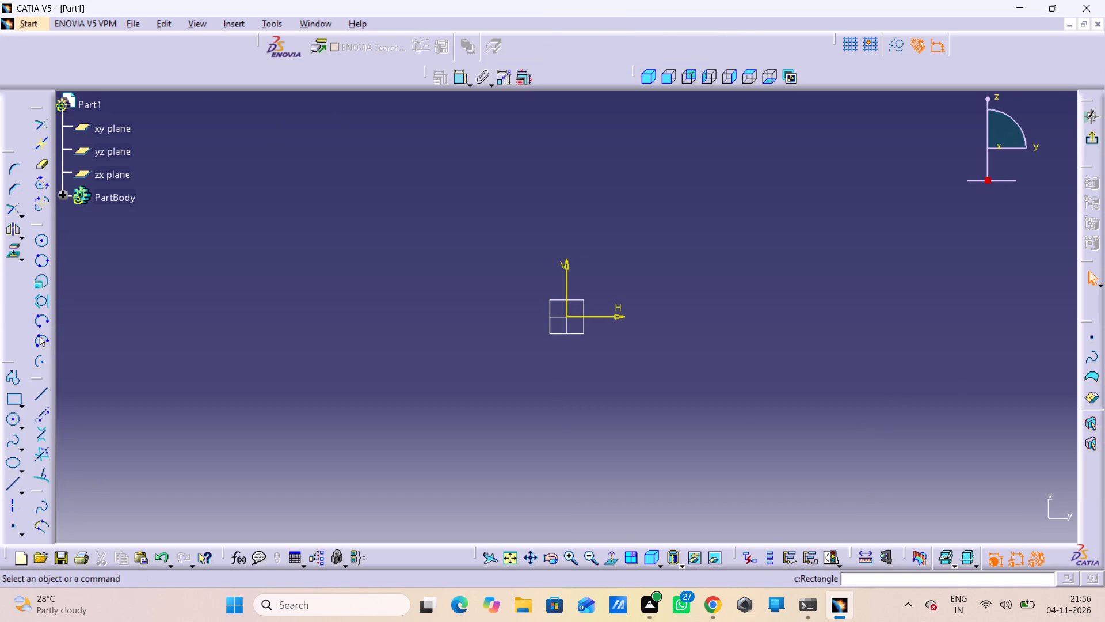
pyautogui.doubleClick(9, 378)
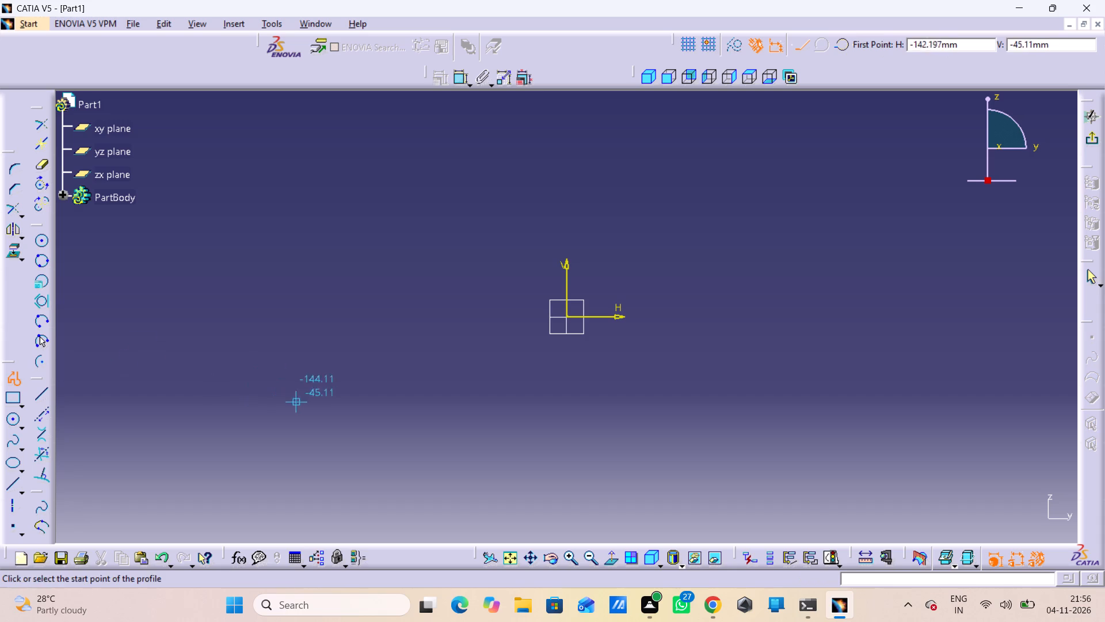
pyautogui.click(536, 341)
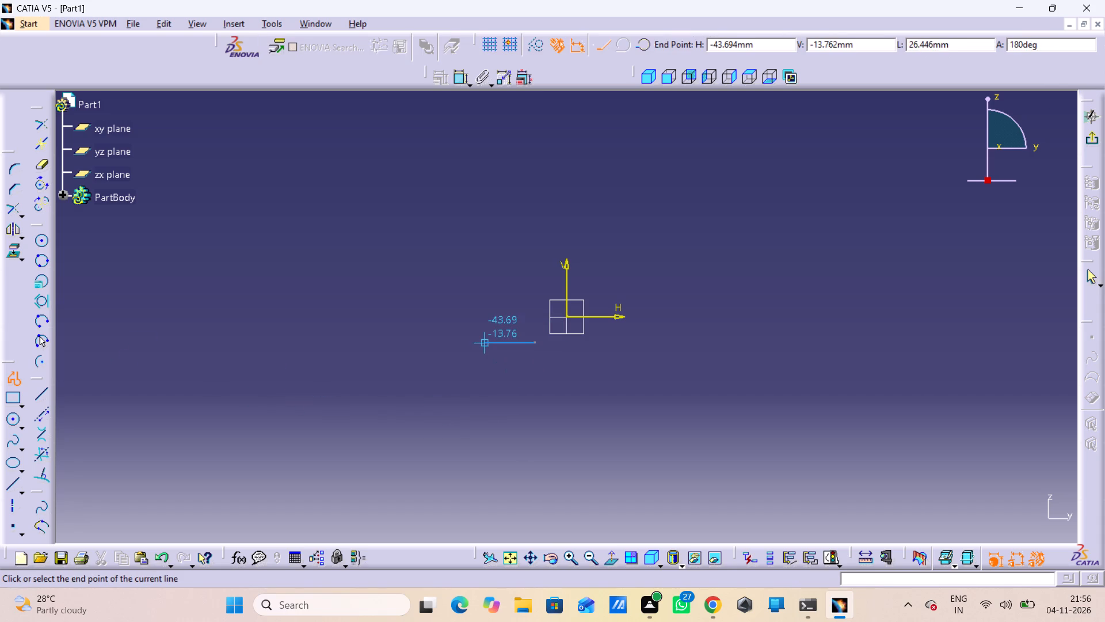
pyautogui.click(484, 341)
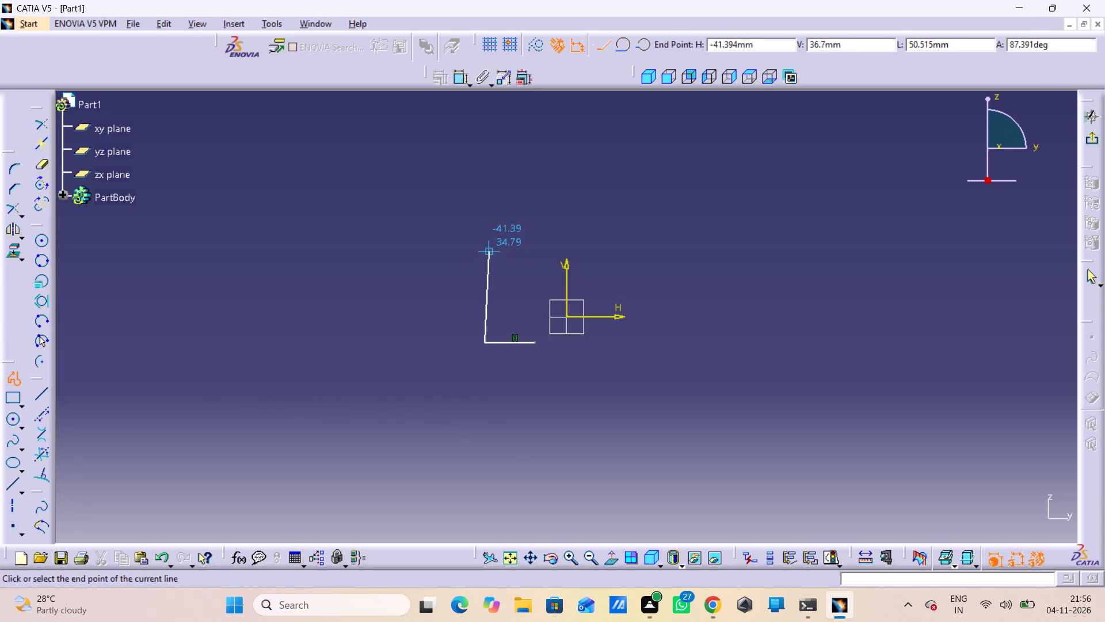
pyautogui.click(486, 268)
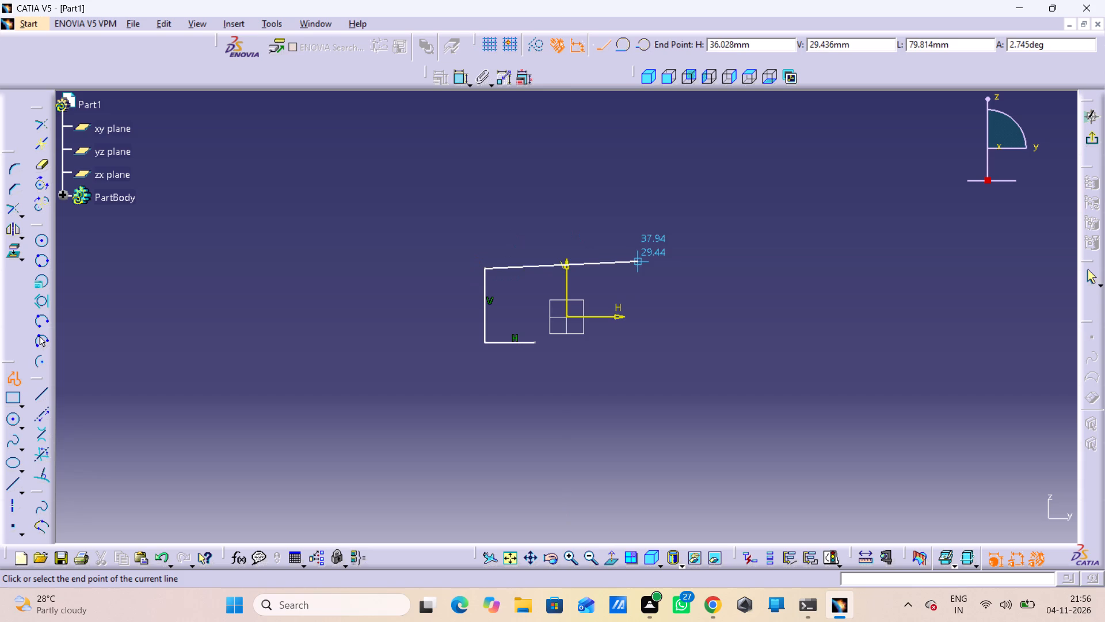
pyautogui.click(703, 271)
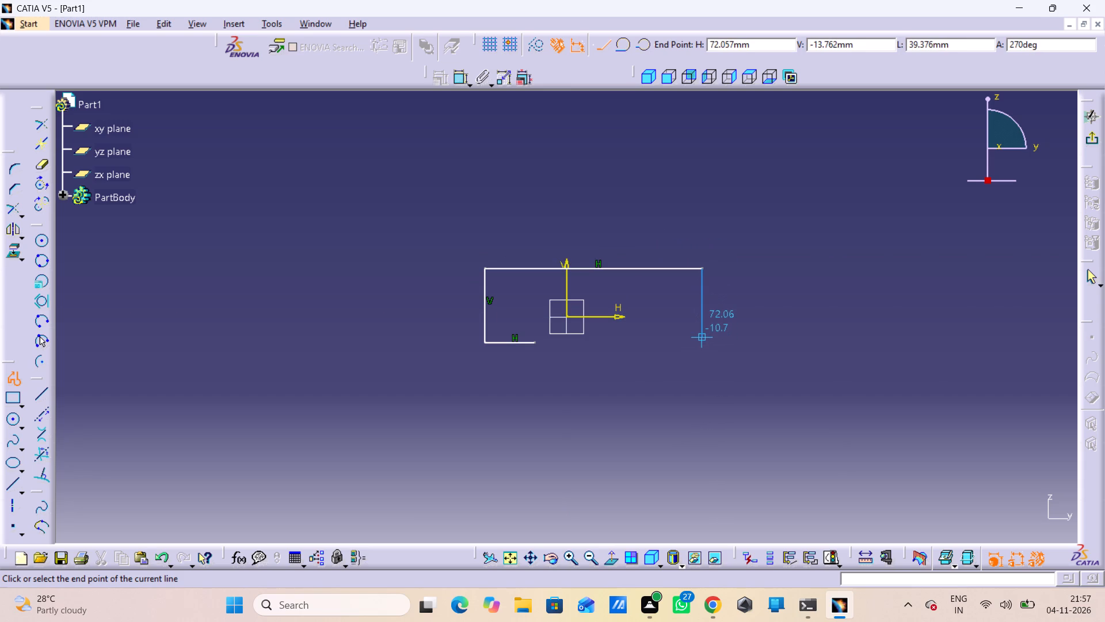
pyautogui.click(704, 340)
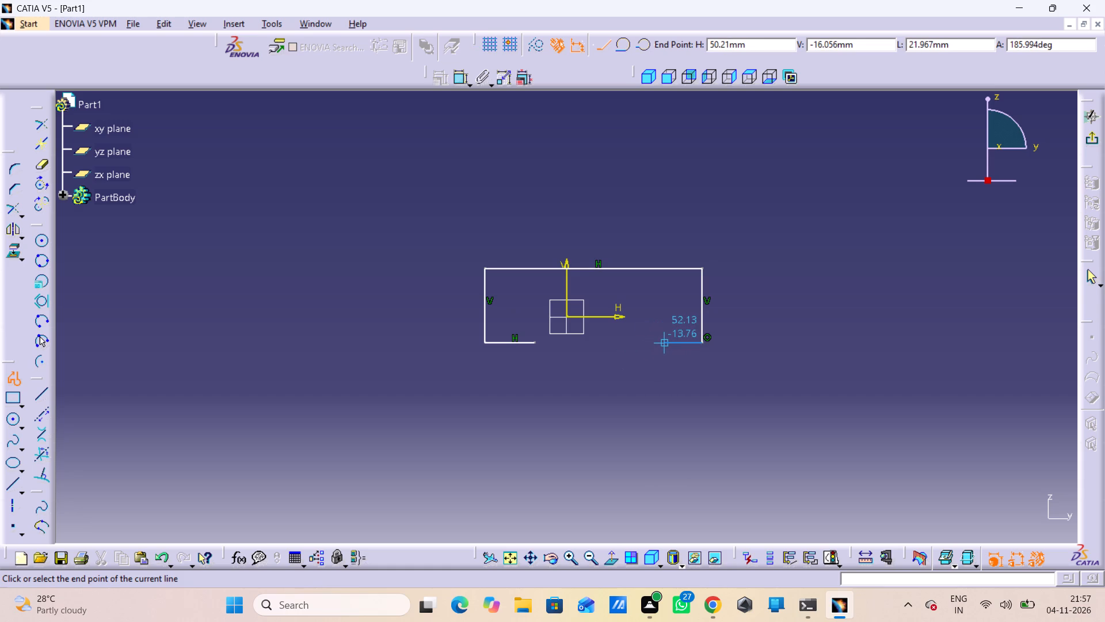
pyautogui.click(668, 344)
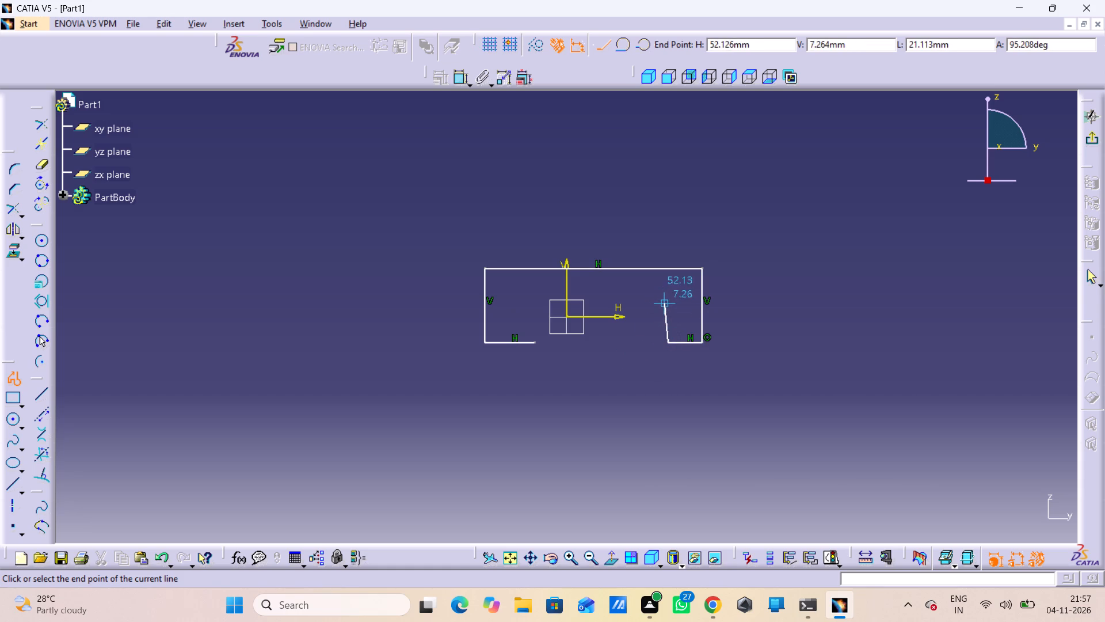
pyautogui.click(669, 305)
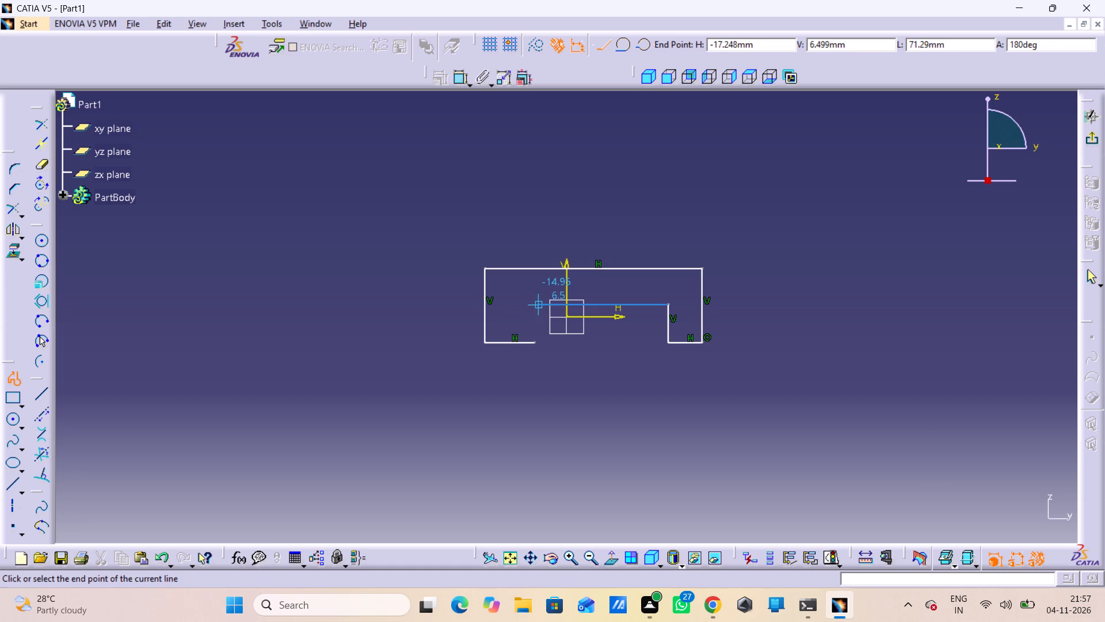
pyautogui.click(534, 306)
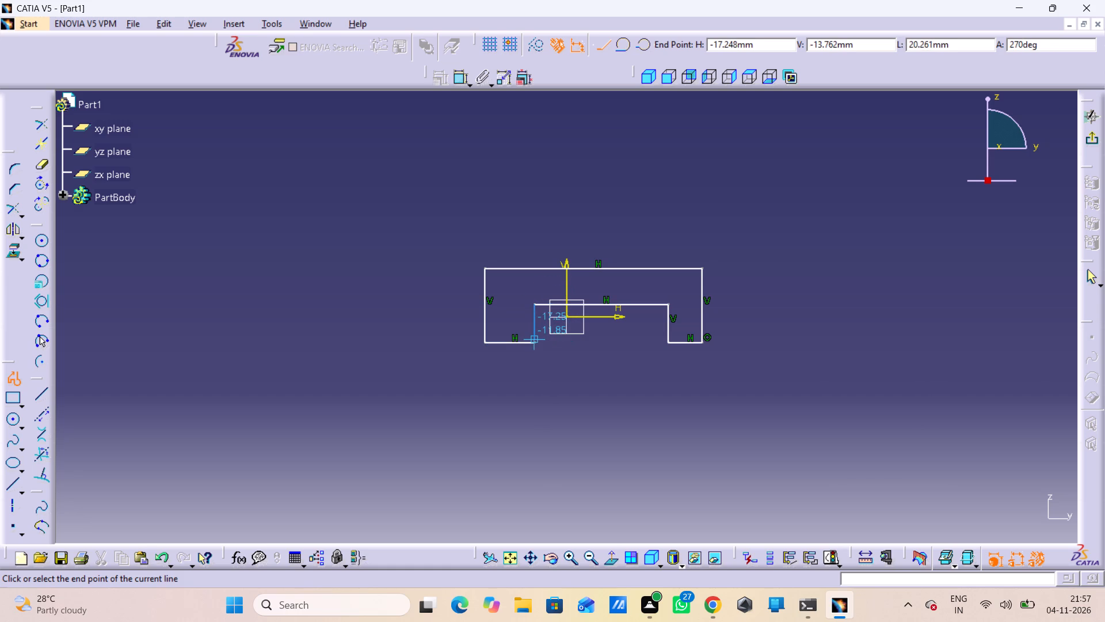
pyautogui.click(537, 344)
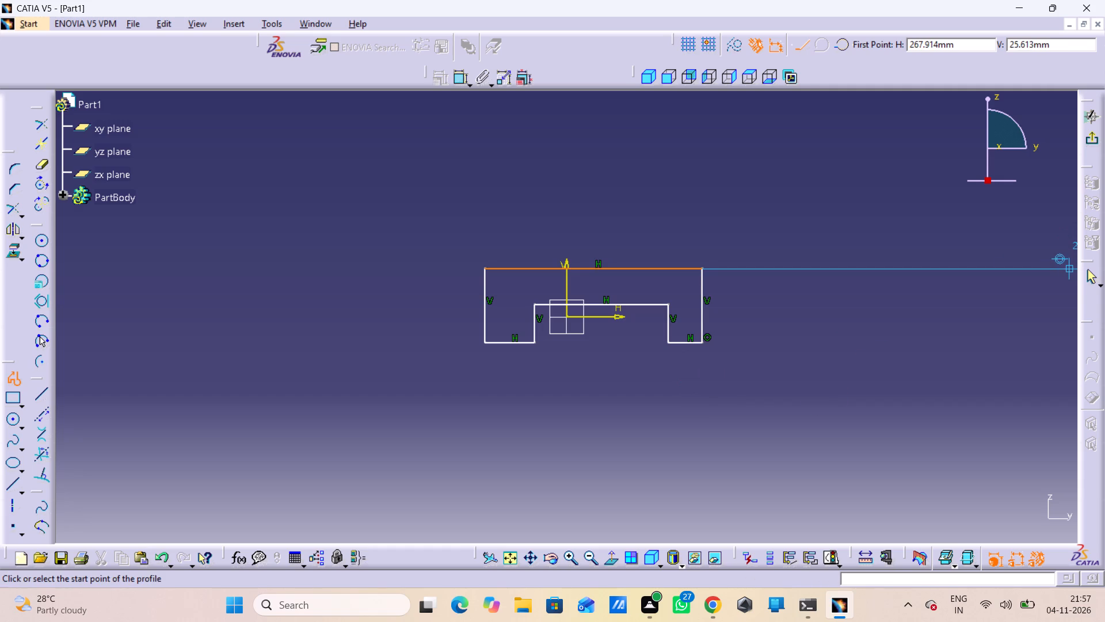
pyautogui.click(1088, 272)
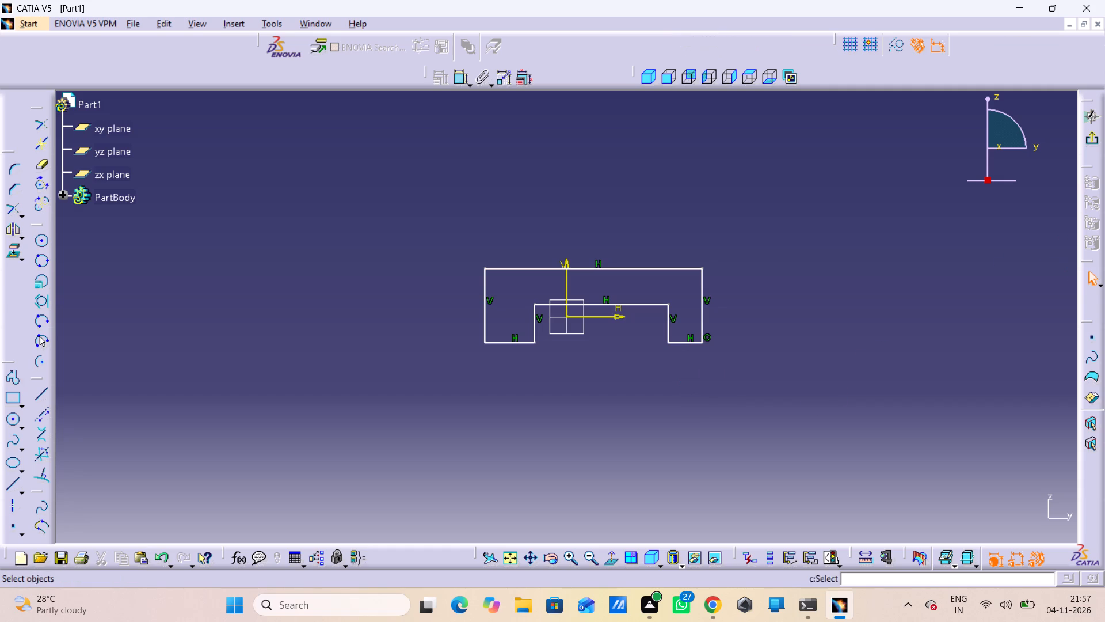
# Constrain the profile's two outer vertical edges symmetric about the V axis.
pyautogui.doubleClick(458, 78)
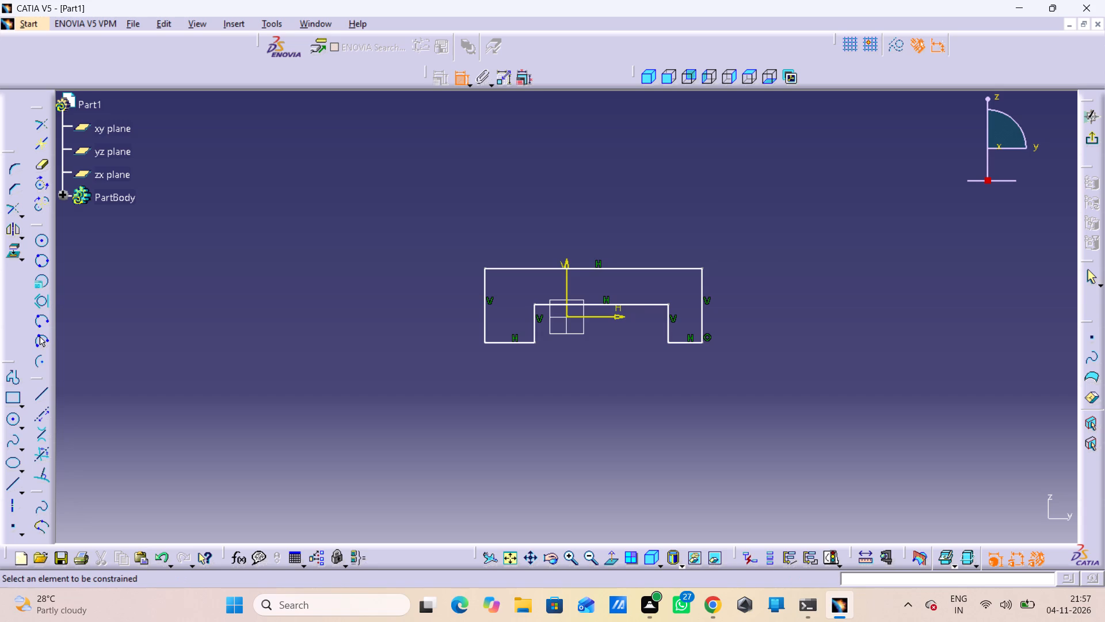
pyautogui.click(483, 309)
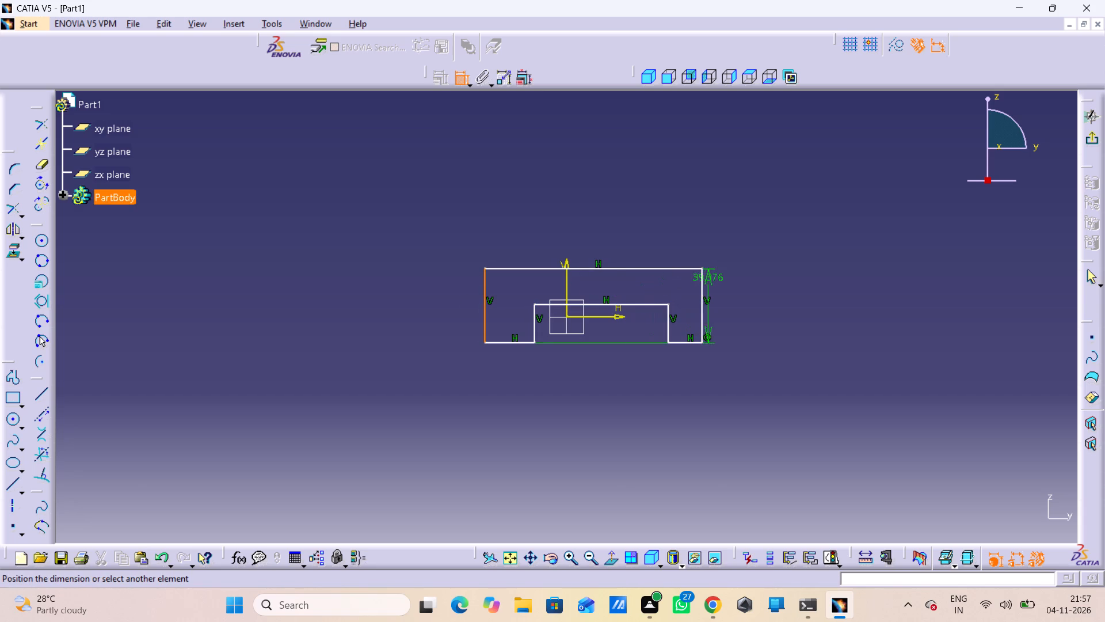
pyautogui.click(700, 288)
pyautogui.rightClick(634, 396)
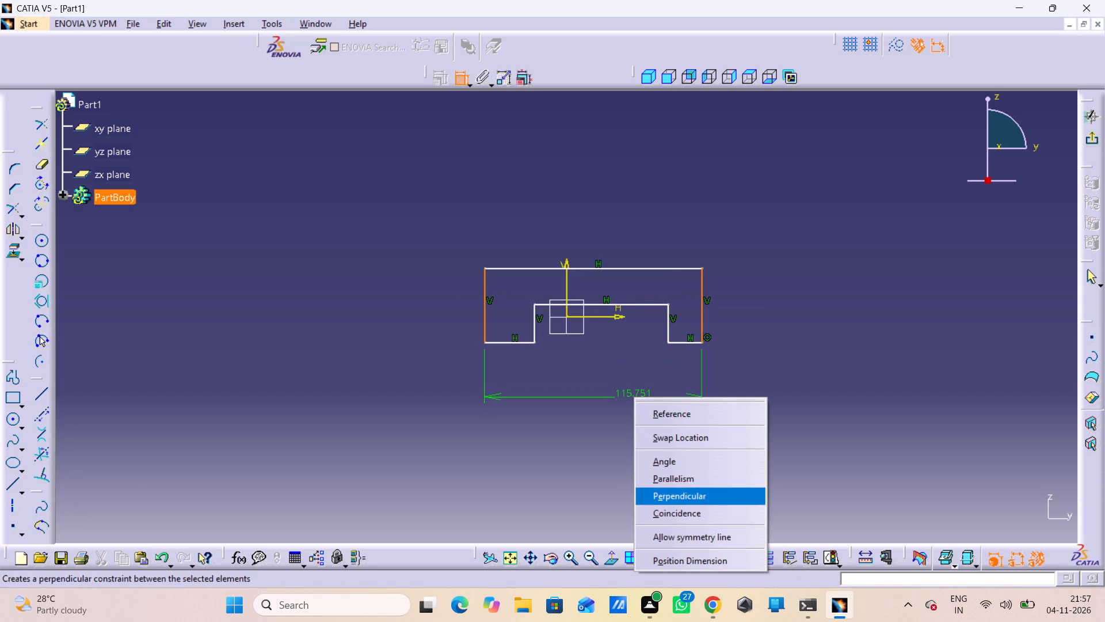
pyautogui.click(683, 530)
pyautogui.click(569, 278)
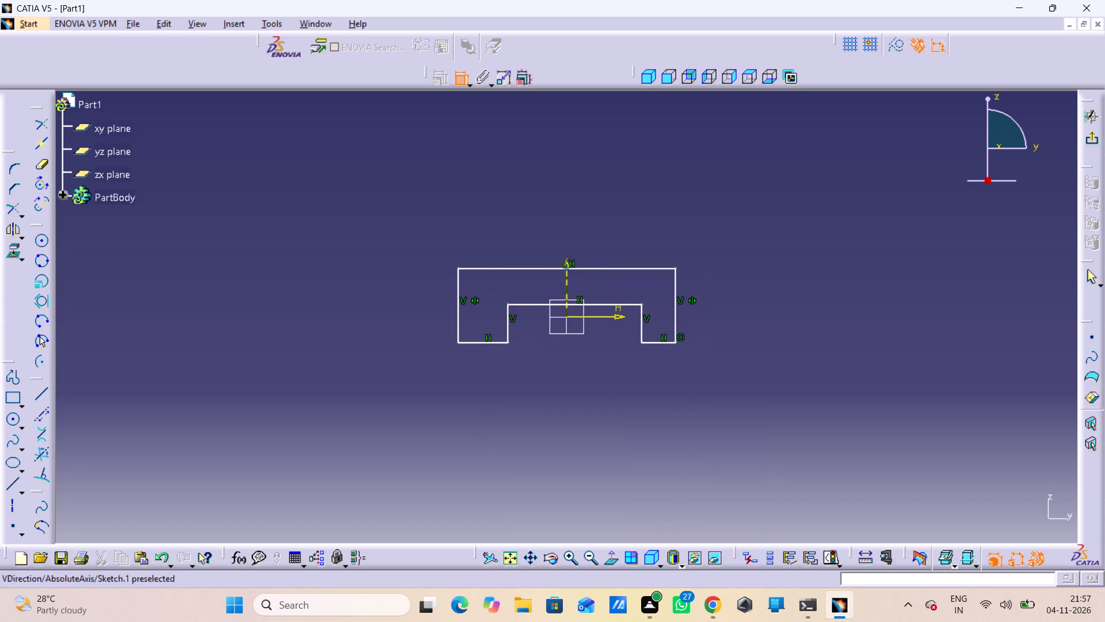
# Constrain the profile's top edge and the notch's horizontal edge symmetric about the H axis.
pyautogui.click(596, 267)
pyautogui.click(596, 306)
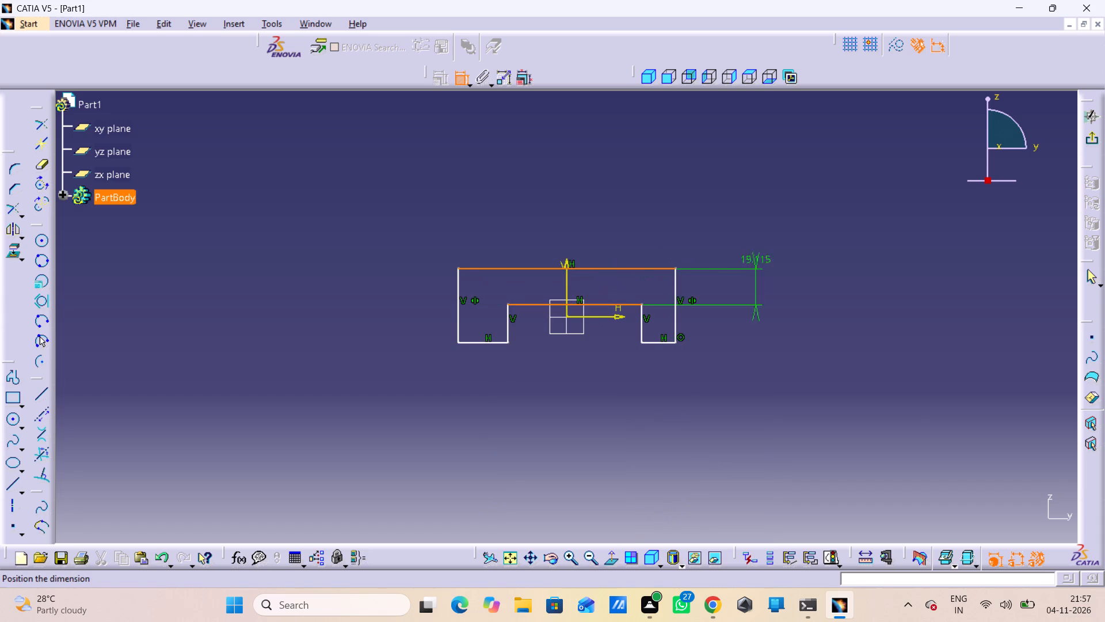
pyautogui.rightClick(778, 259)
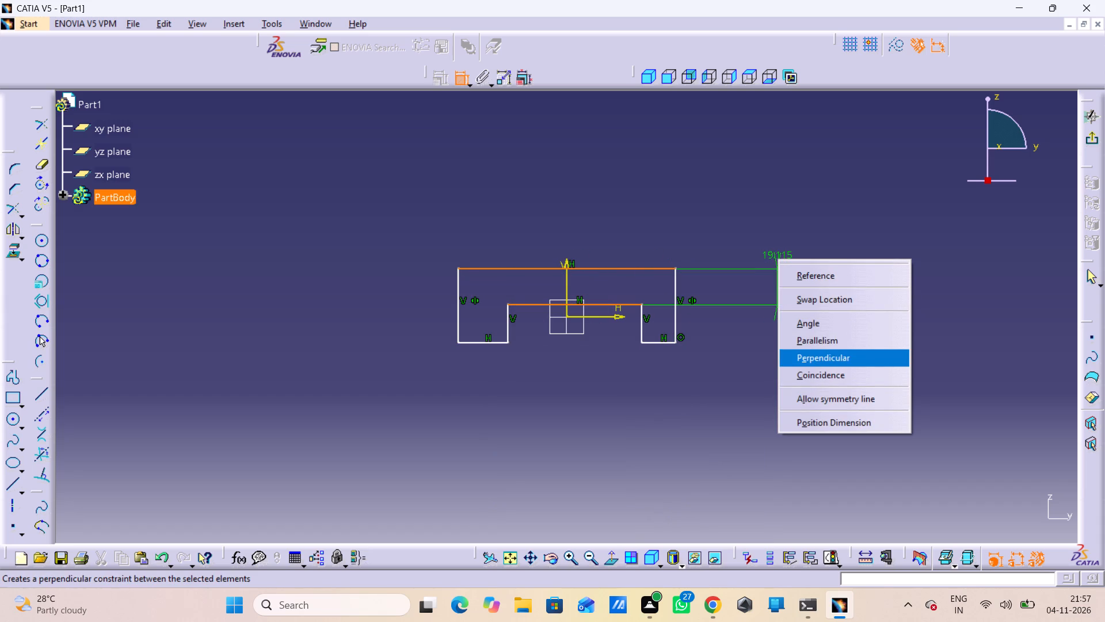
pyautogui.click(819, 396)
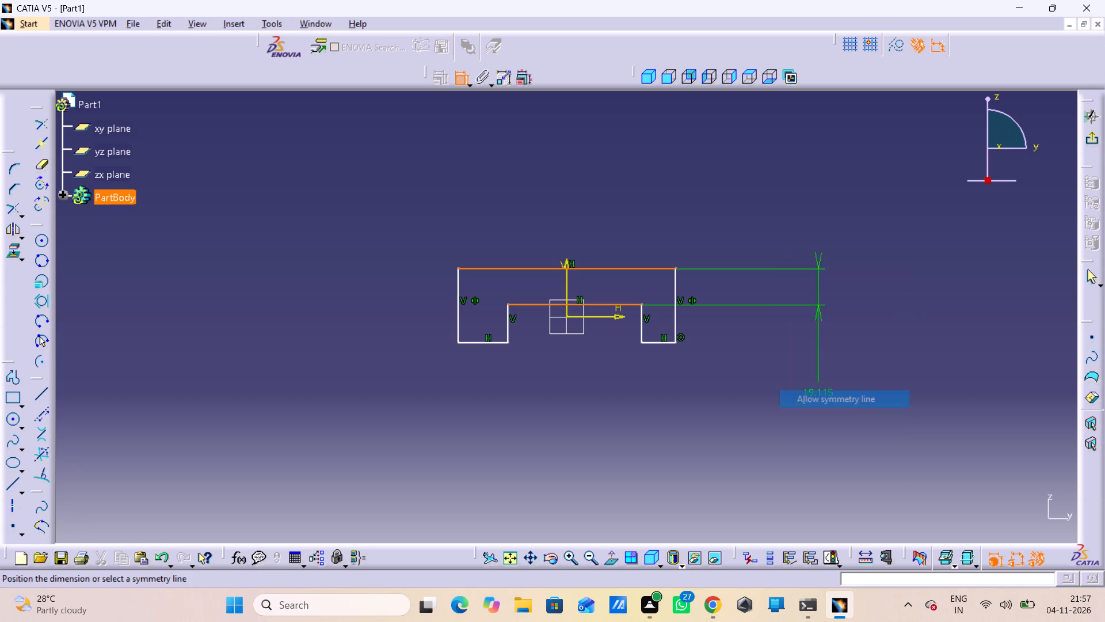
pyautogui.click(607, 318)
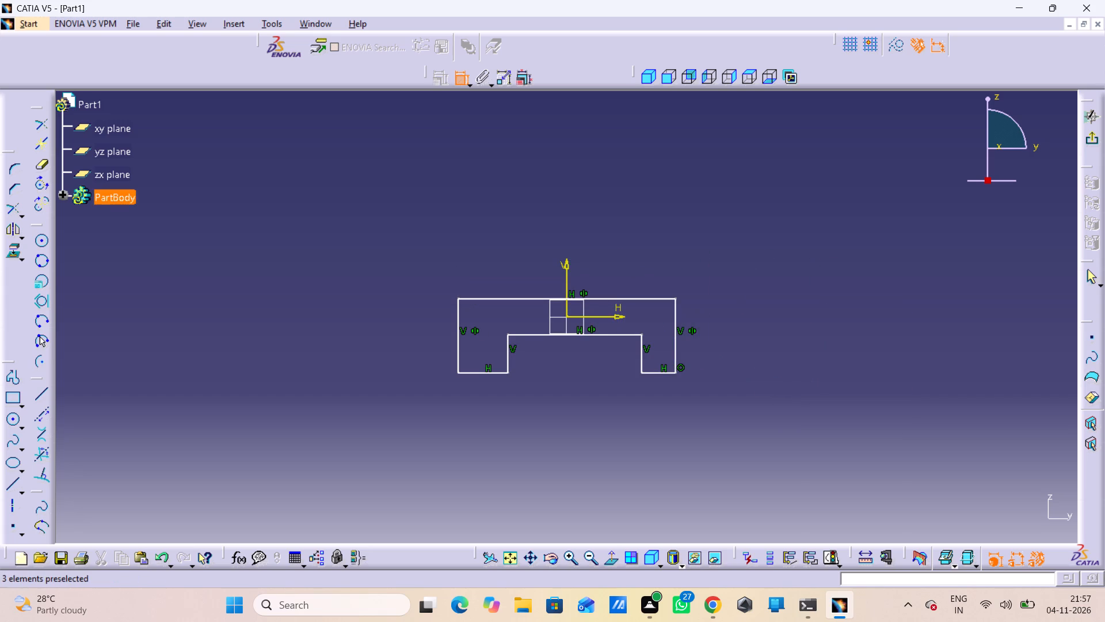
# Dimension the length of the profile's left outer vertical edge.
pyautogui.click(460, 356)
pyautogui.click(431, 340)
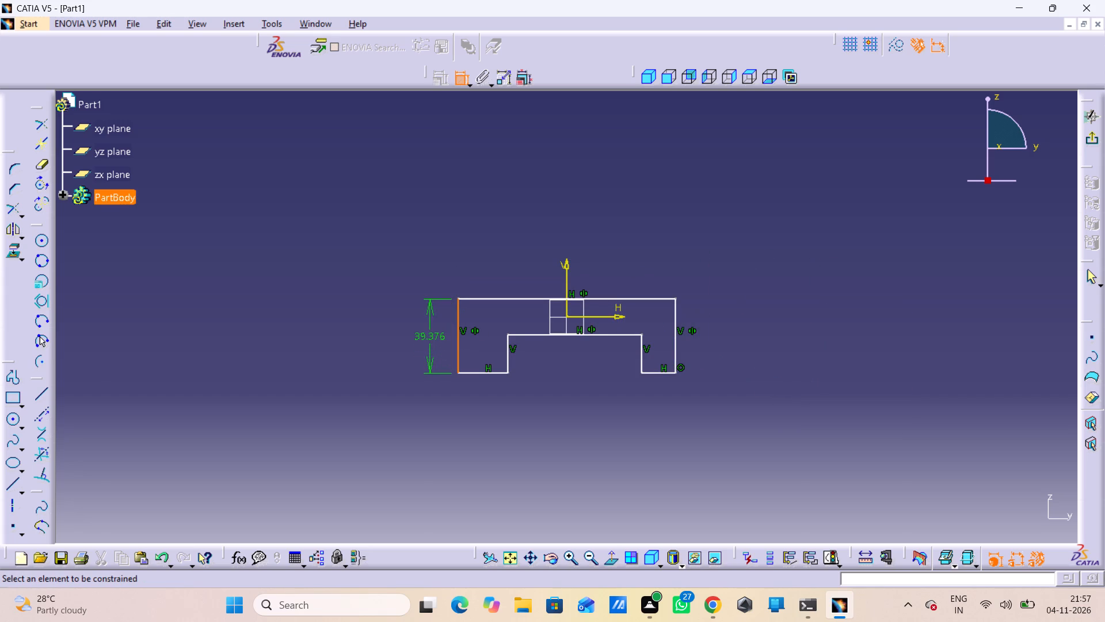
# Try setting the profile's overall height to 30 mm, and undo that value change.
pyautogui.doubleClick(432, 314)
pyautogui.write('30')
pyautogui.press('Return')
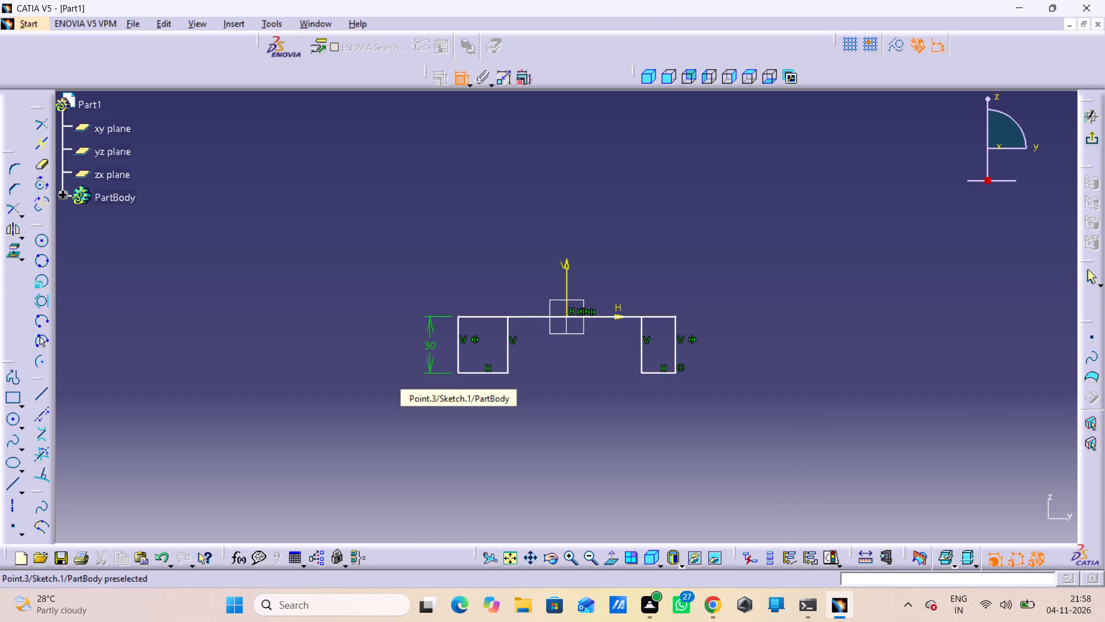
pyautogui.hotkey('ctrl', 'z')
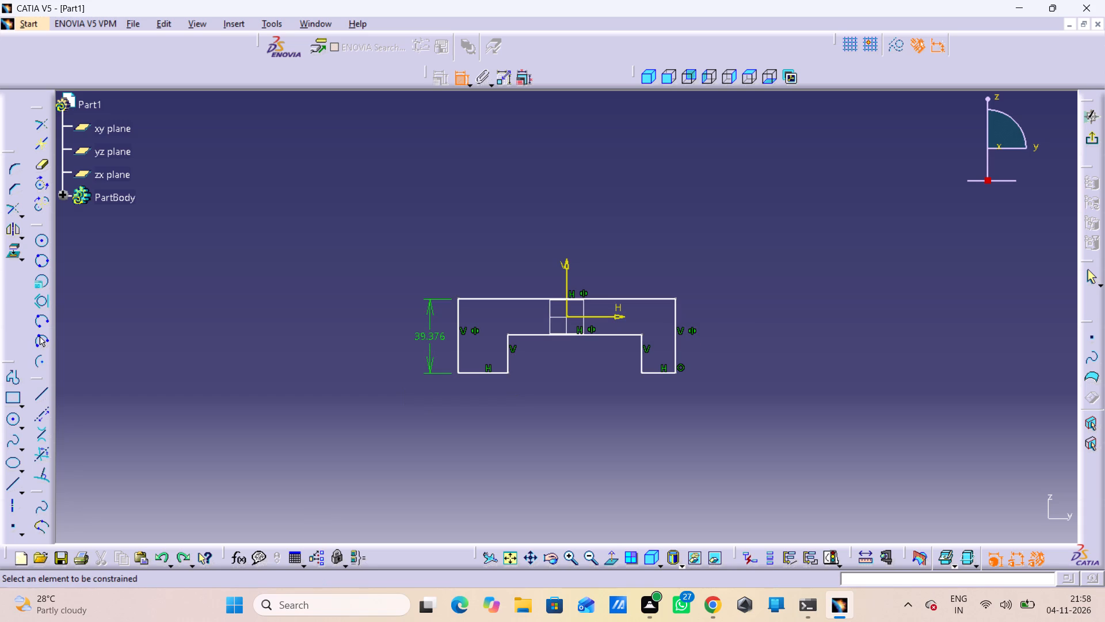
# Dimension the notch's left vertical edge and set the notch depth to 15 mm.
pyautogui.click(508, 355)
pyautogui.click(544, 360)
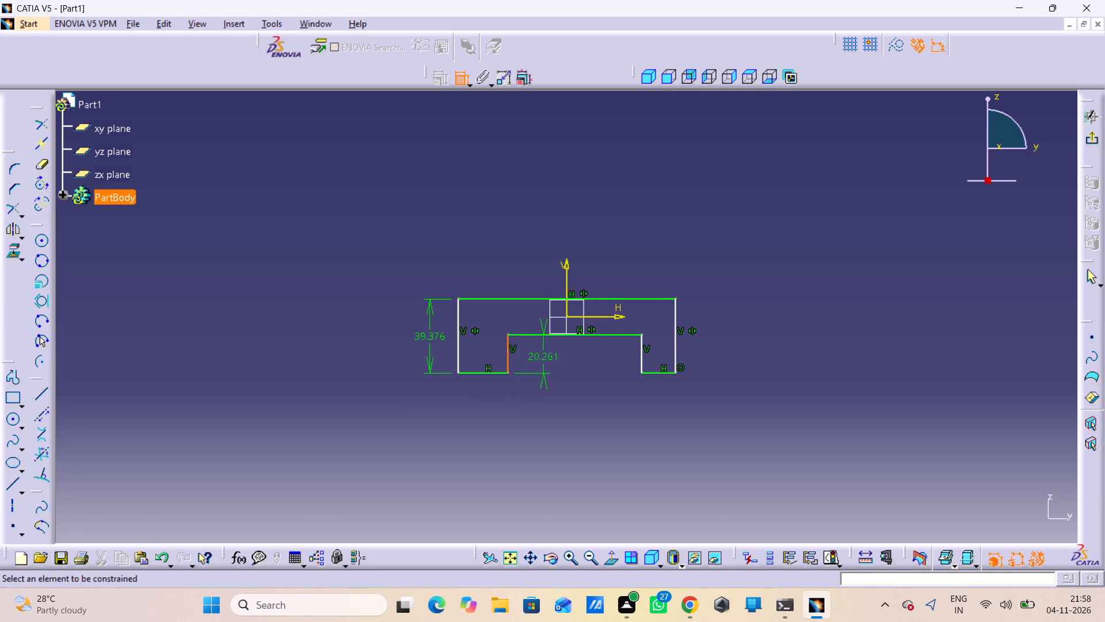
pyautogui.doubleClick(544, 355)
pyautogui.write('15')
pyautogui.press('Return')
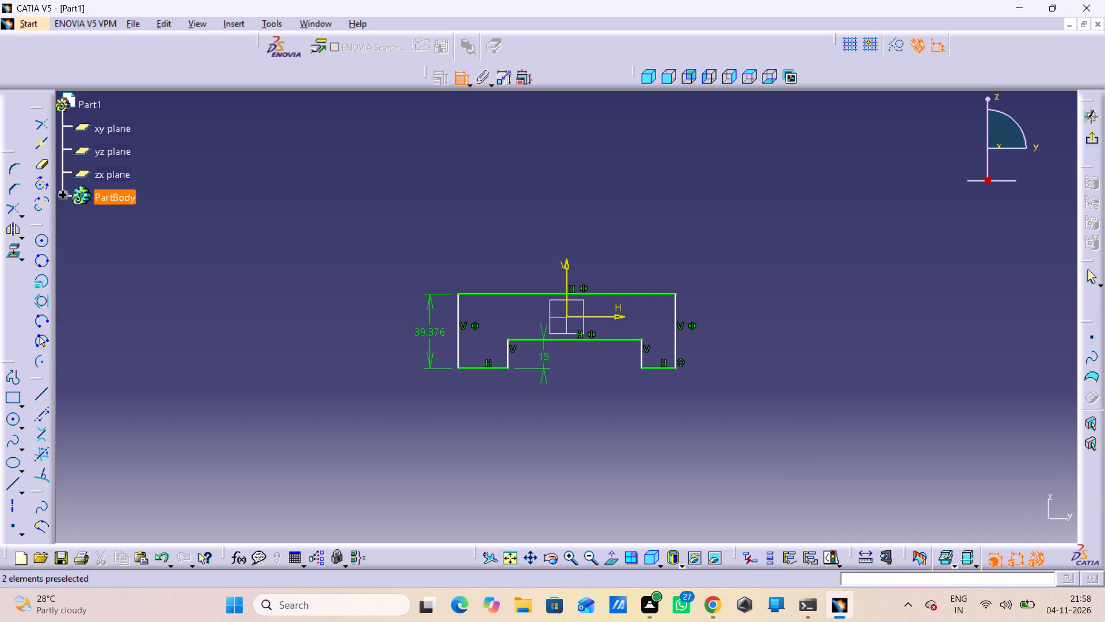
# Set the profile's overall height to 30 mm.
pyautogui.doubleClick(435, 325)
pyautogui.doubleClick(435, 327)
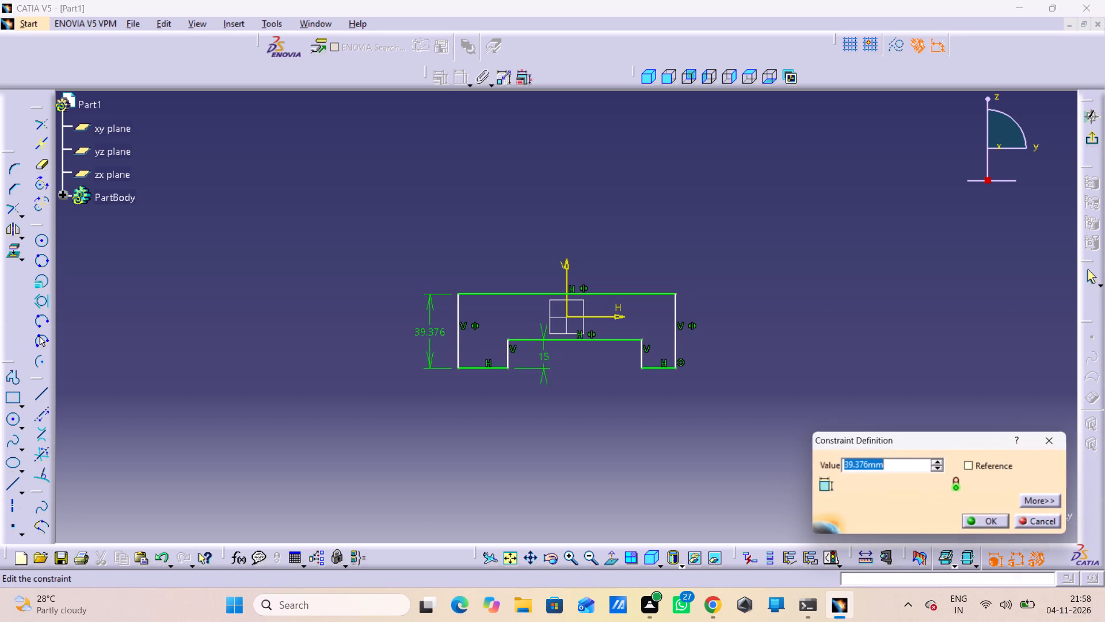
pyautogui.write('30')
pyautogui.press('Return')
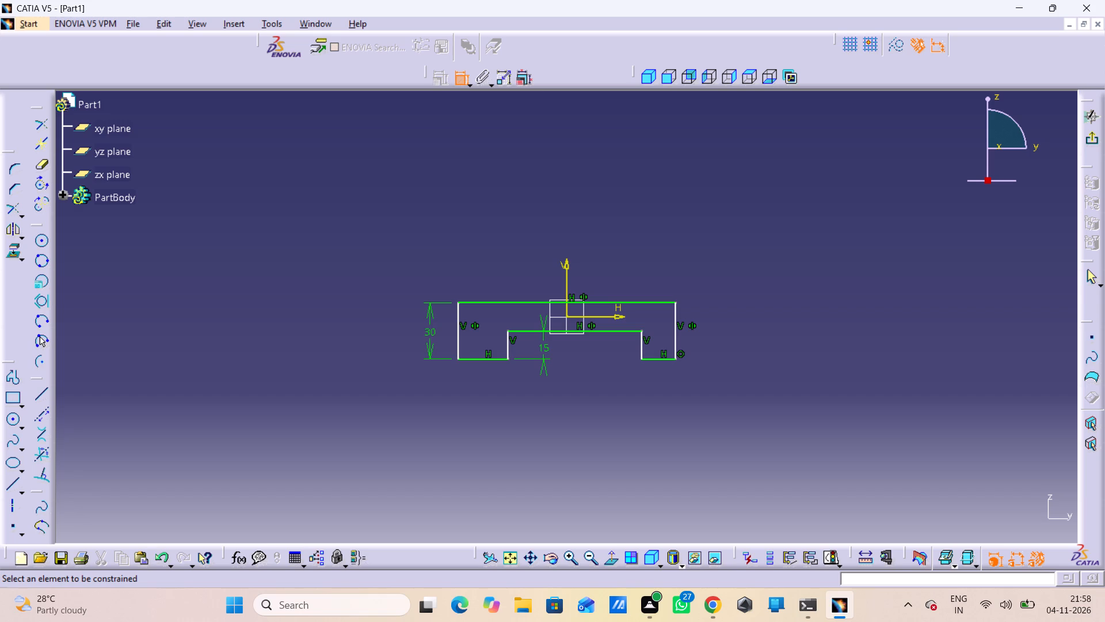
# Dimension the length of the profile's top edge.
pyautogui.click(589, 304)
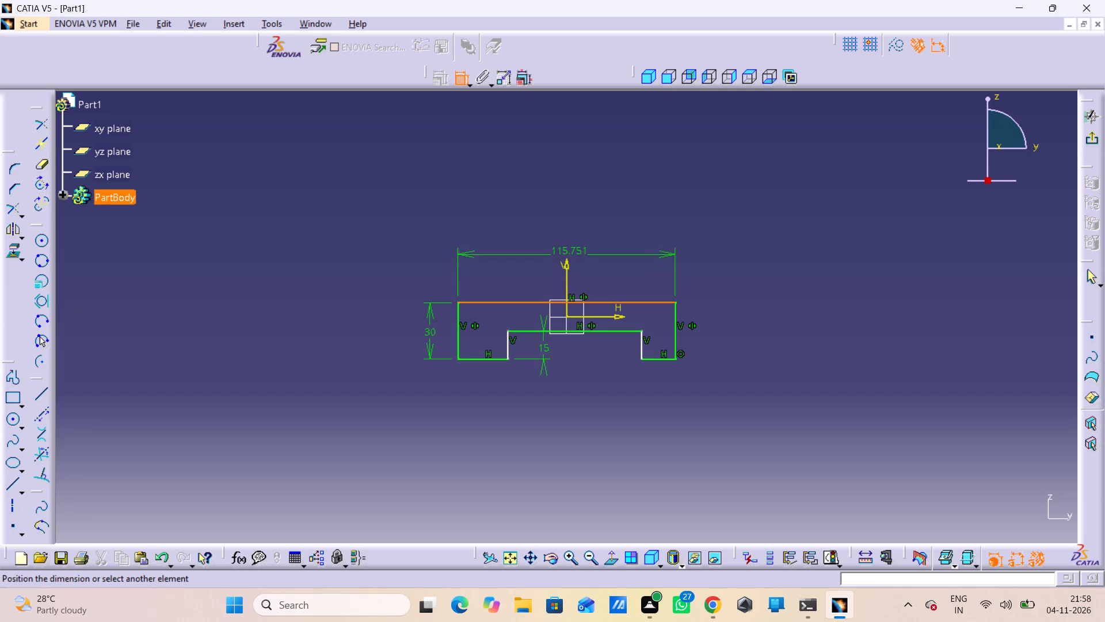
pyautogui.click(559, 251)
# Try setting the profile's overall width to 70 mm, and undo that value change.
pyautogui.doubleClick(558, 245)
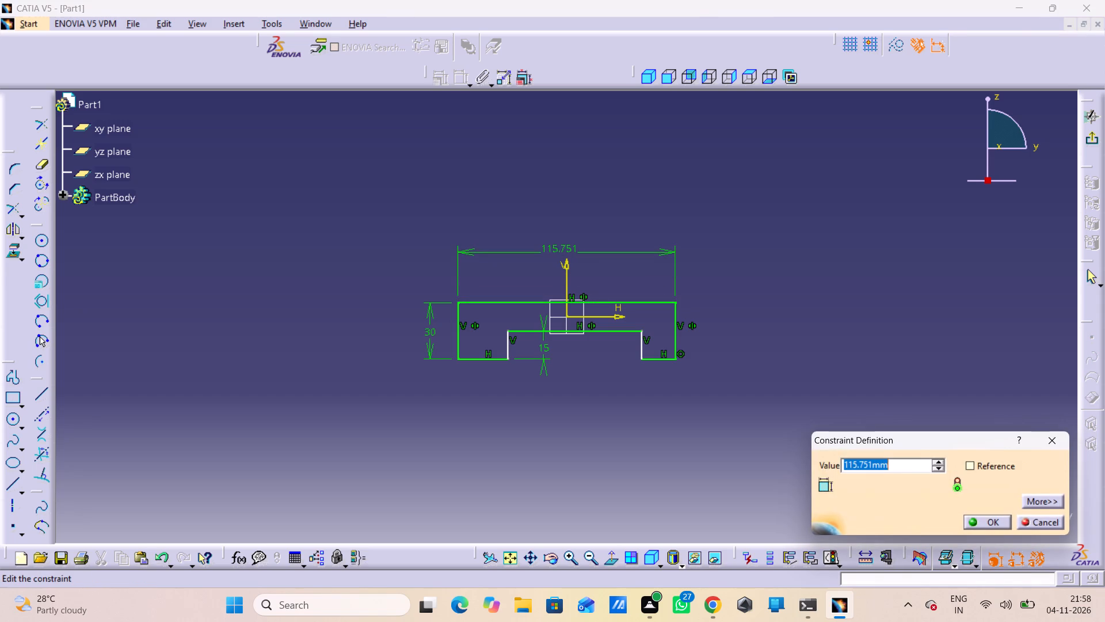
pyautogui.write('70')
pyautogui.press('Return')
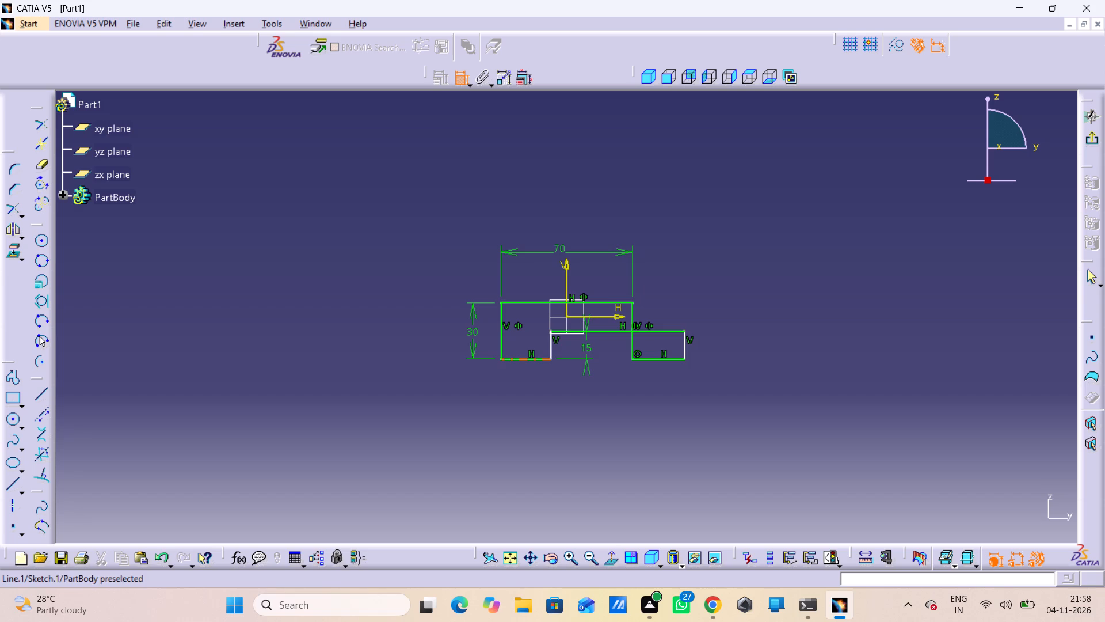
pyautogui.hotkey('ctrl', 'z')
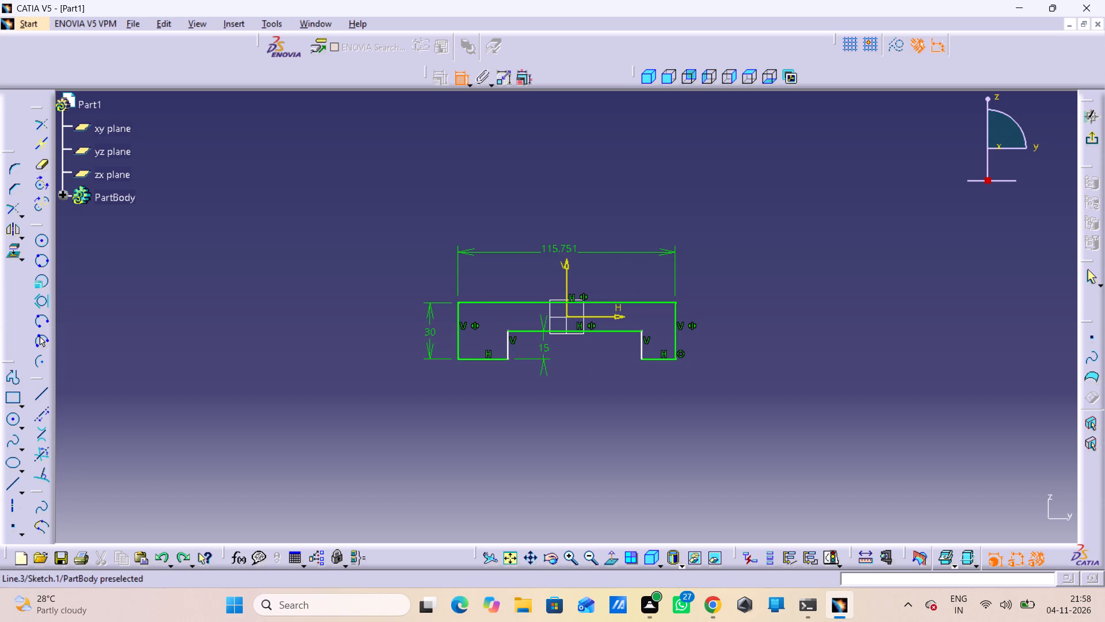
# Dimension the distance between the notch's two vertical edges and set it to 40 mm.
pyautogui.click(506, 354)
pyautogui.click(639, 344)
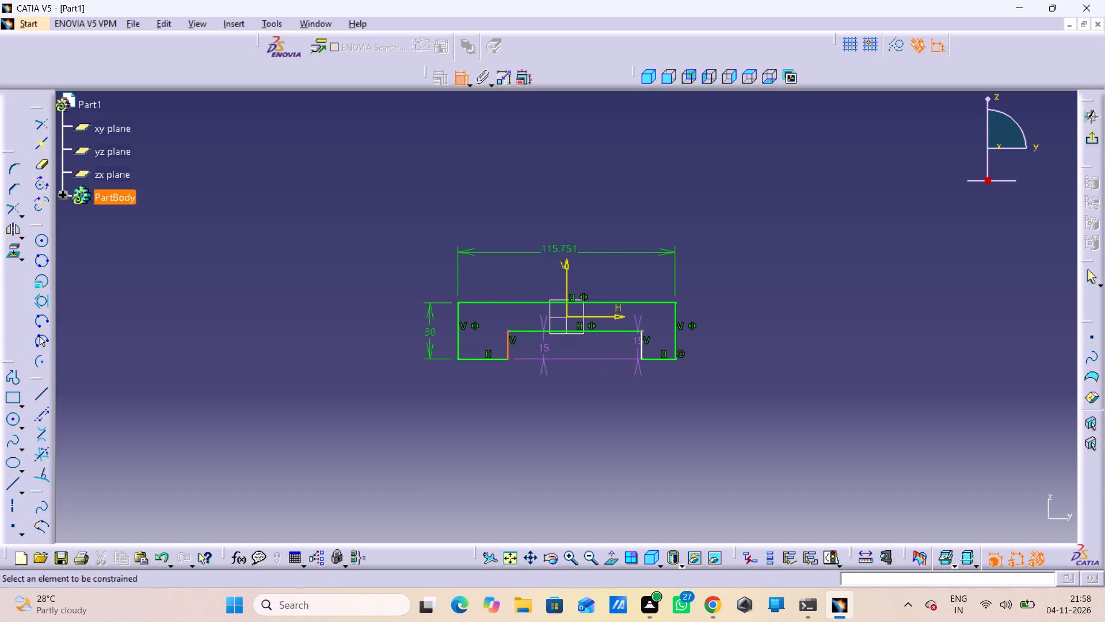
pyautogui.rightClick(618, 361)
pyautogui.click(628, 357)
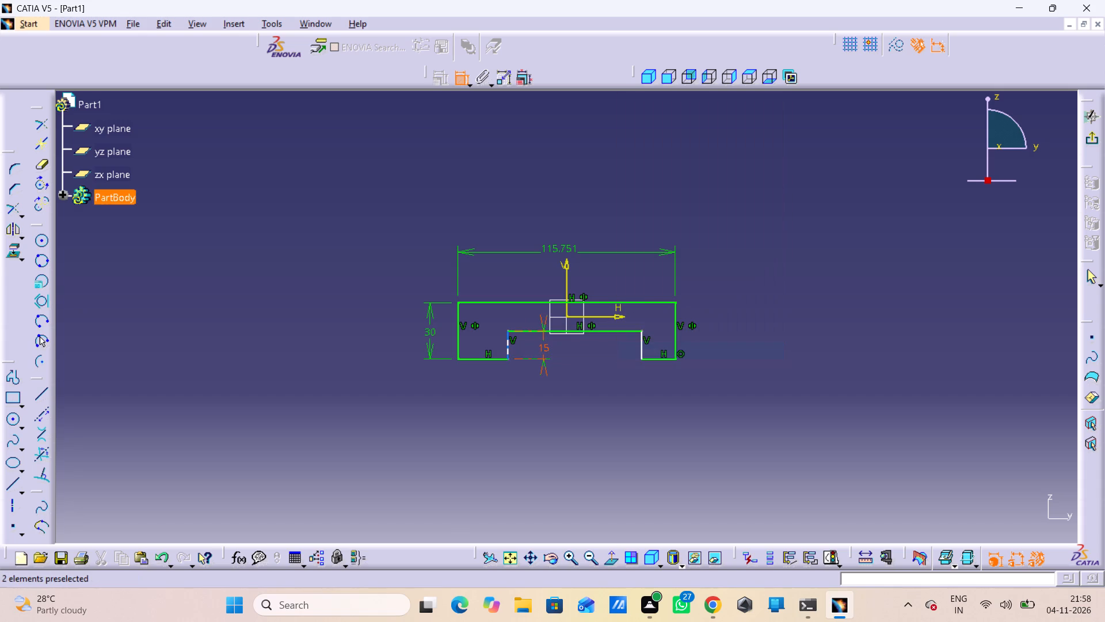
pyautogui.click(508, 348)
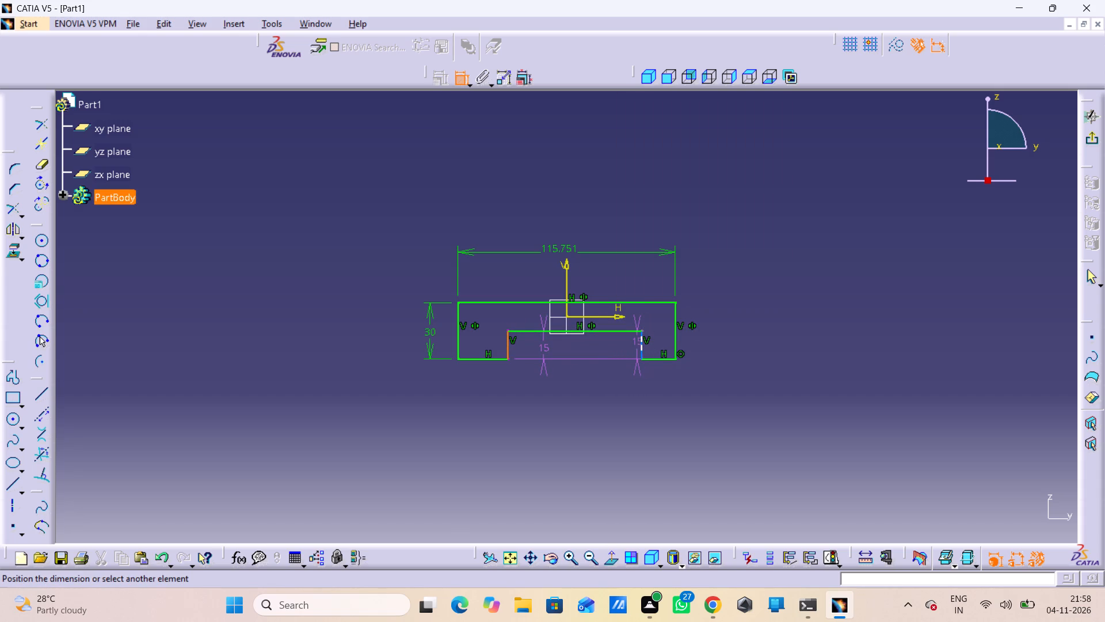
pyautogui.click(642, 350)
pyautogui.click(573, 387)
pyautogui.click(570, 380)
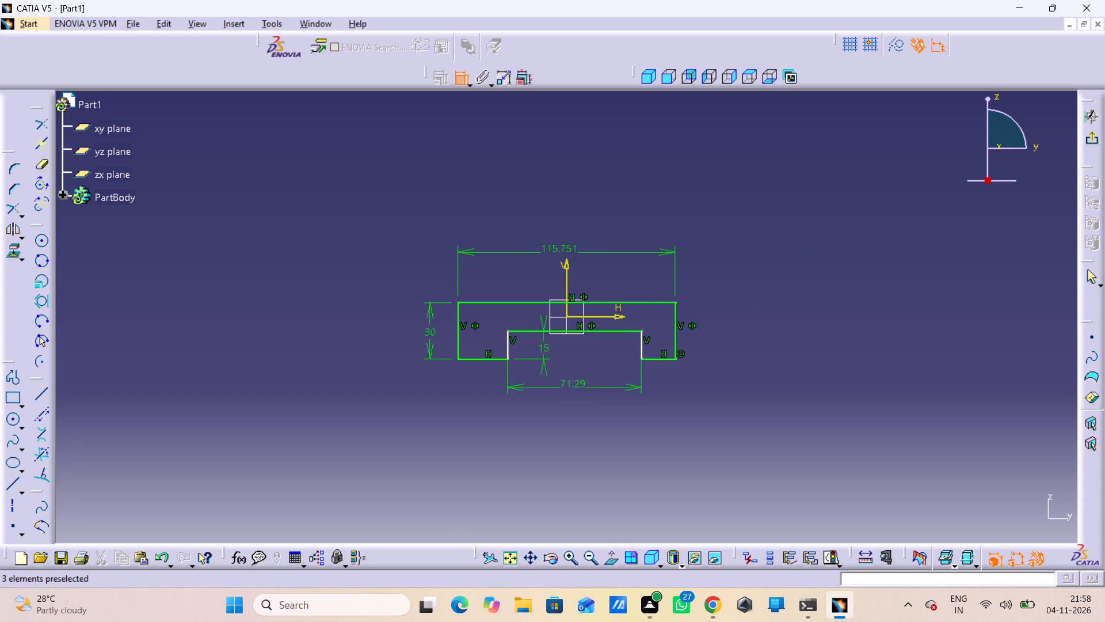
pyautogui.doubleClick(570, 380)
pyautogui.write('40')
pyautogui.press('Return')
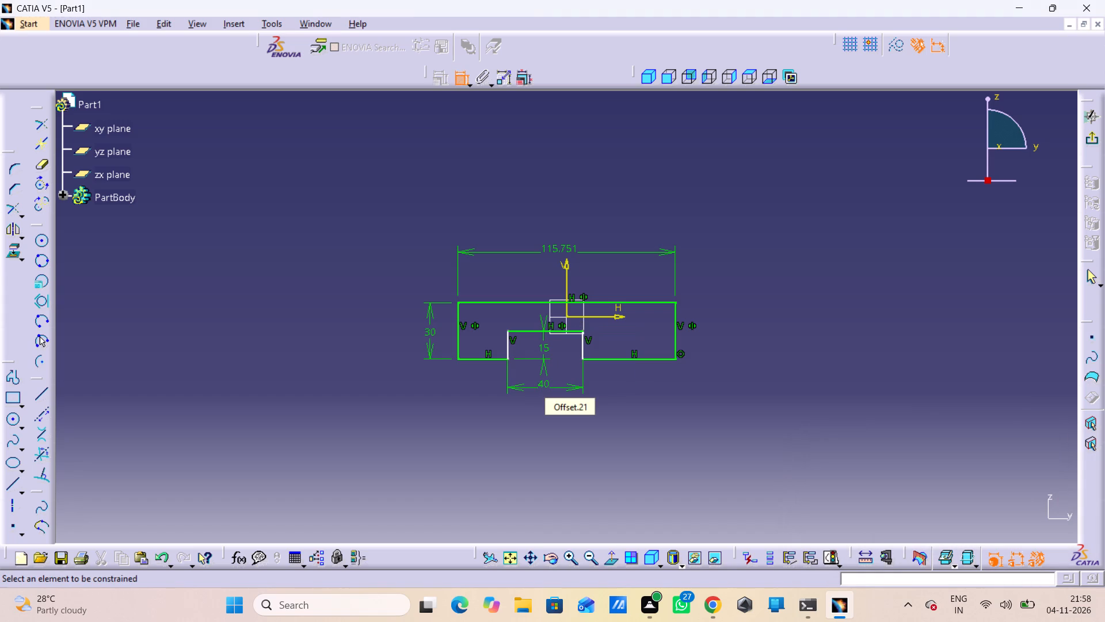
# Constrain the notch's two vertical edges symmetric about the V axis.
pyautogui.click(508, 348)
pyautogui.click(585, 346)
pyautogui.rightClick(571, 421)
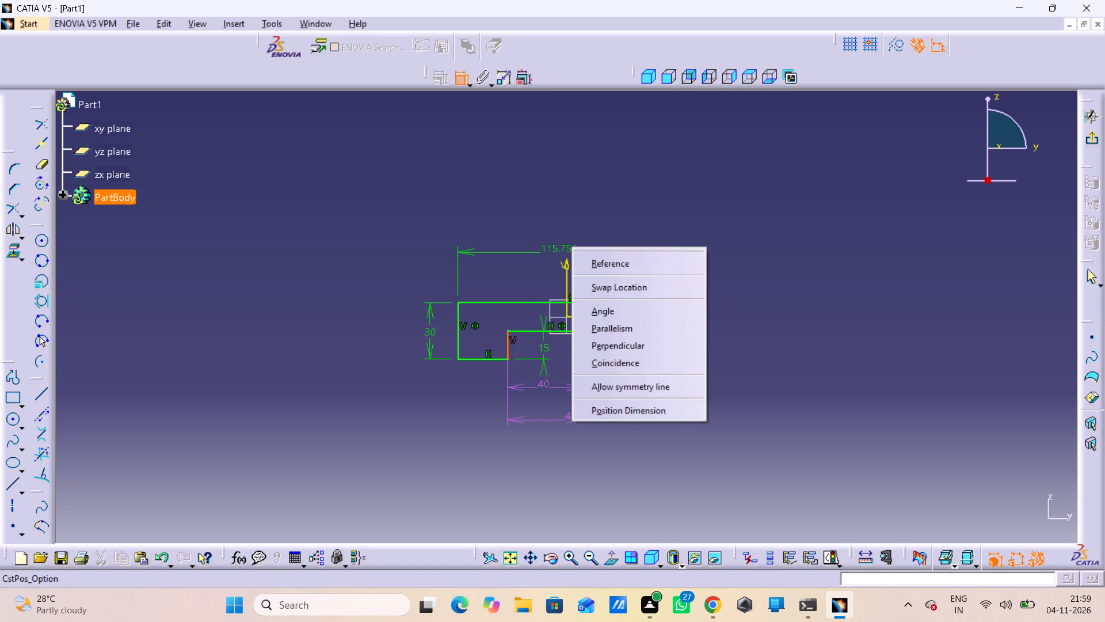
pyautogui.click(616, 380)
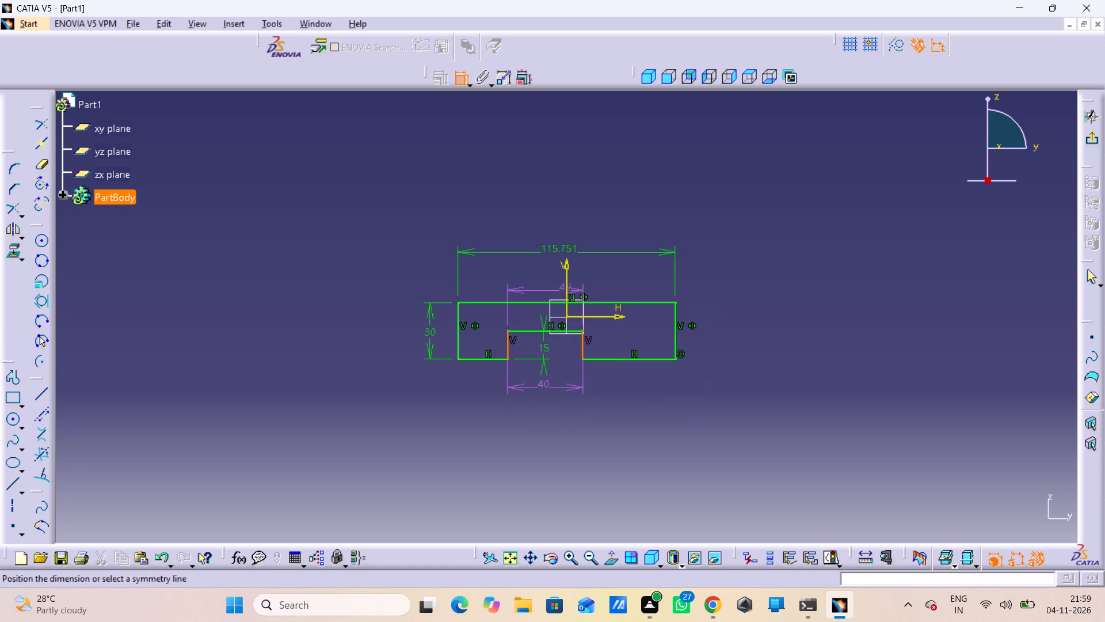
pyautogui.click(567, 278)
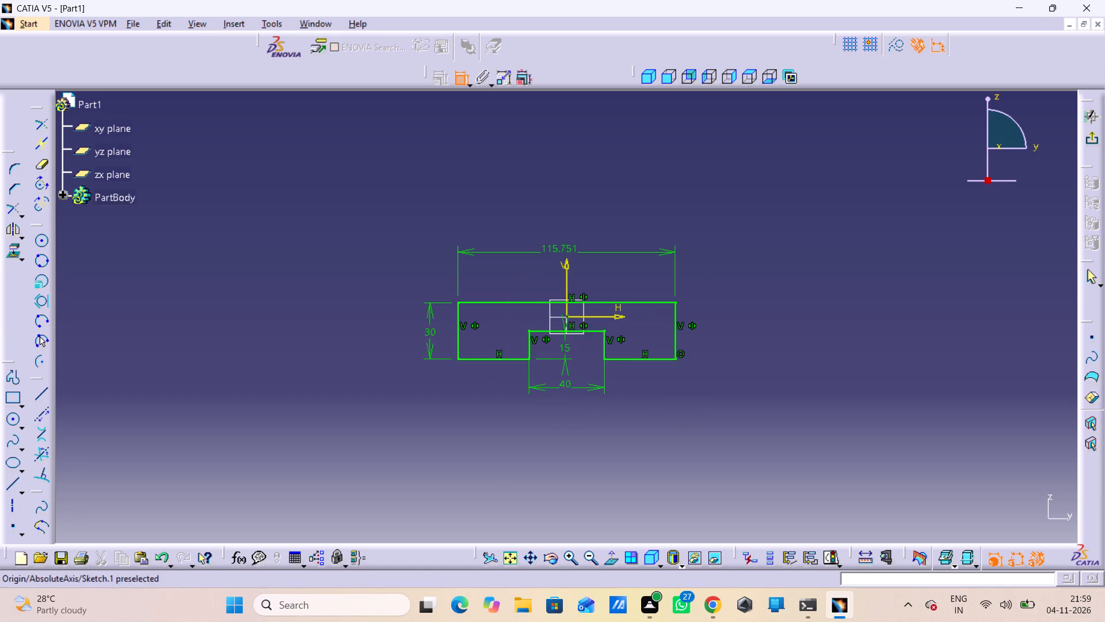
# Set the profile's overall width to 70 mm.
pyautogui.doubleClick(561, 248)
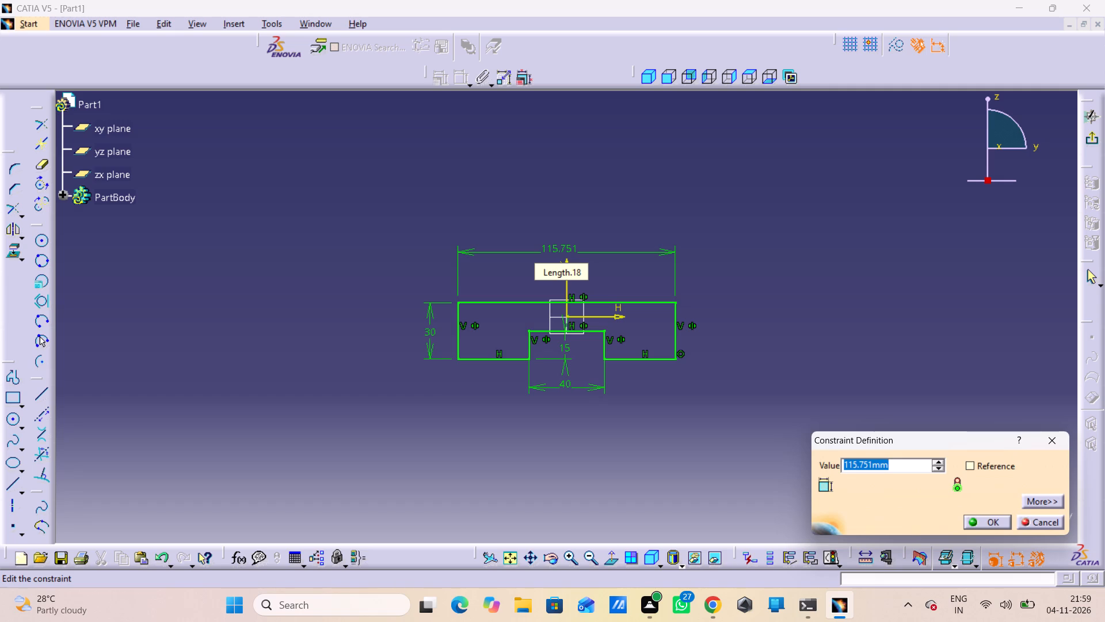
pyautogui.press('7')
pyautogui.press('0')
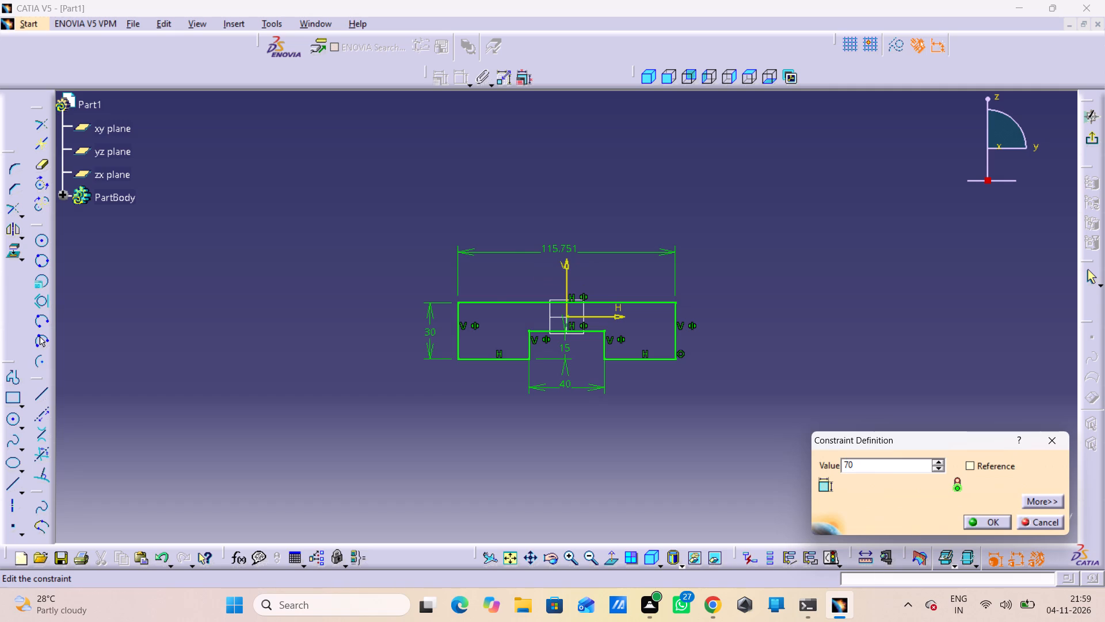
pyautogui.press('Return')
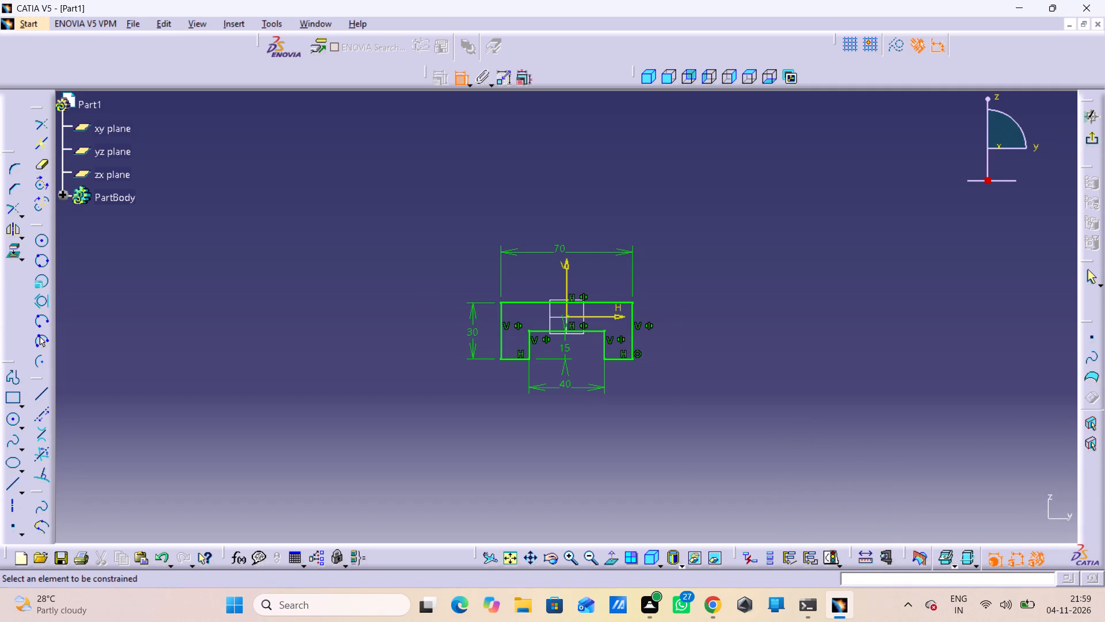
# Exit the sketch and pad the inverted-U profile with a length of 110/2 mm and mirrored extent.
pyautogui.click(1088, 142)
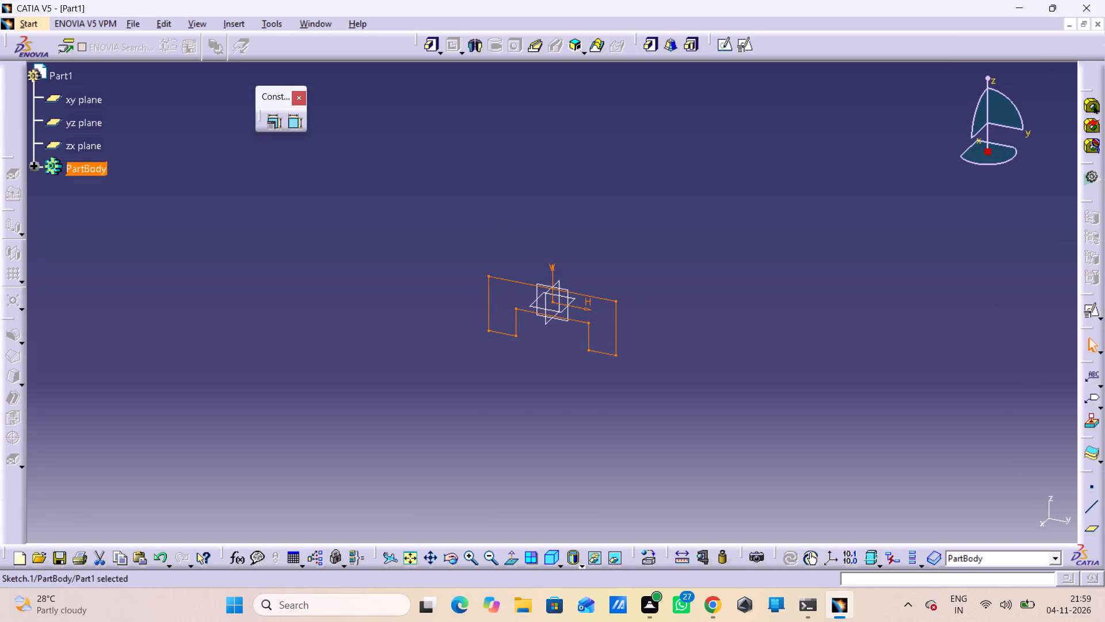
pyautogui.click(430, 47)
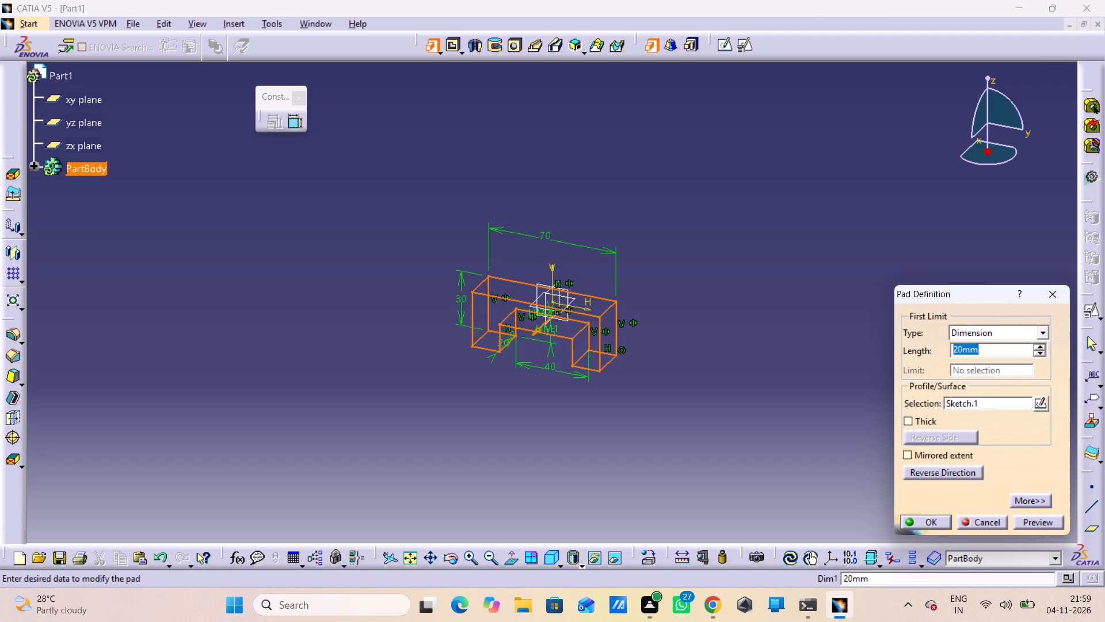
pyautogui.write('110')
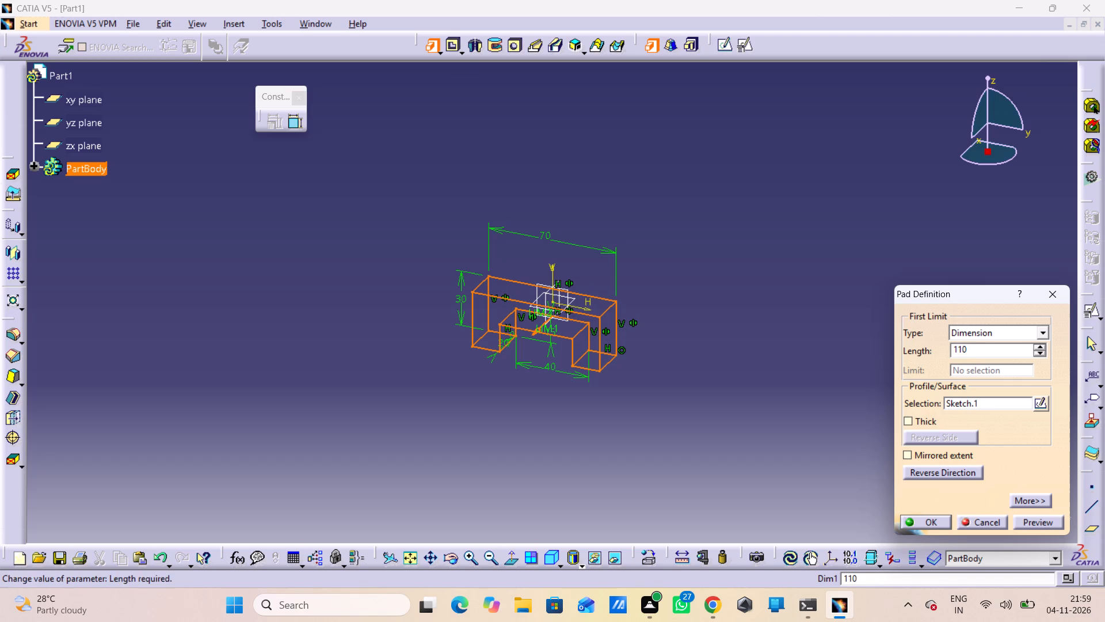
pyautogui.write('/2')
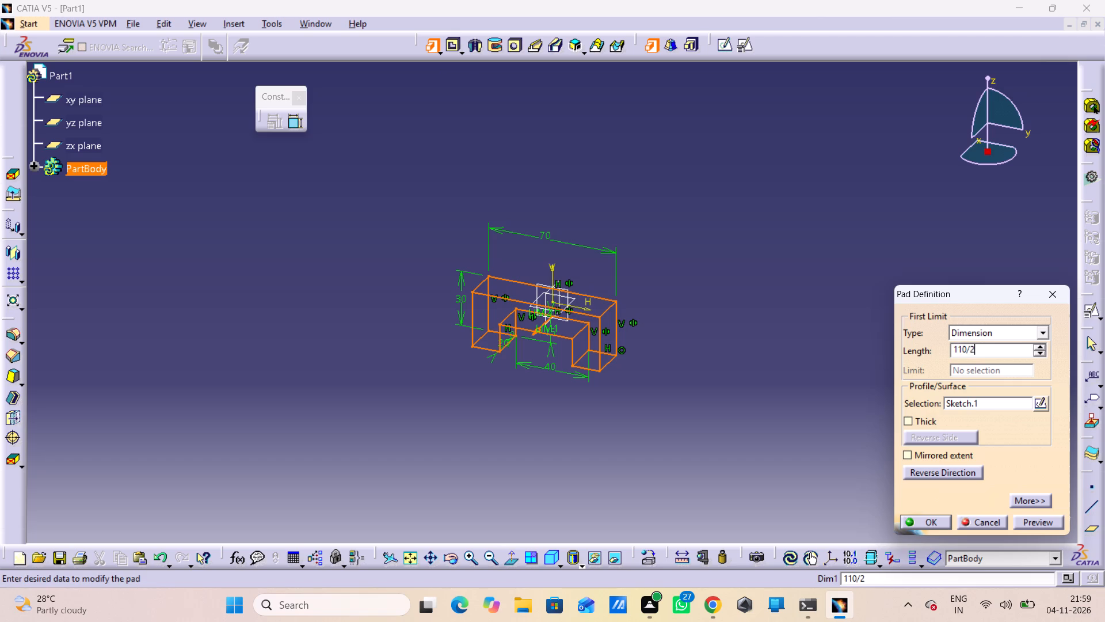
pyautogui.click(910, 456)
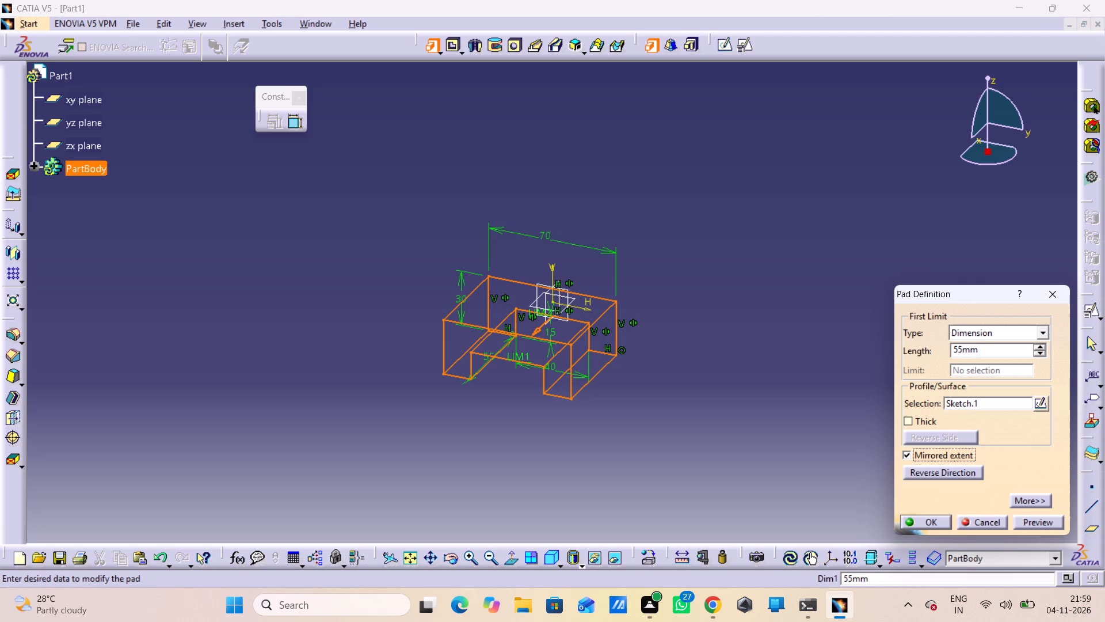
pyautogui.click(925, 522)
pyautogui.click(767, 499)
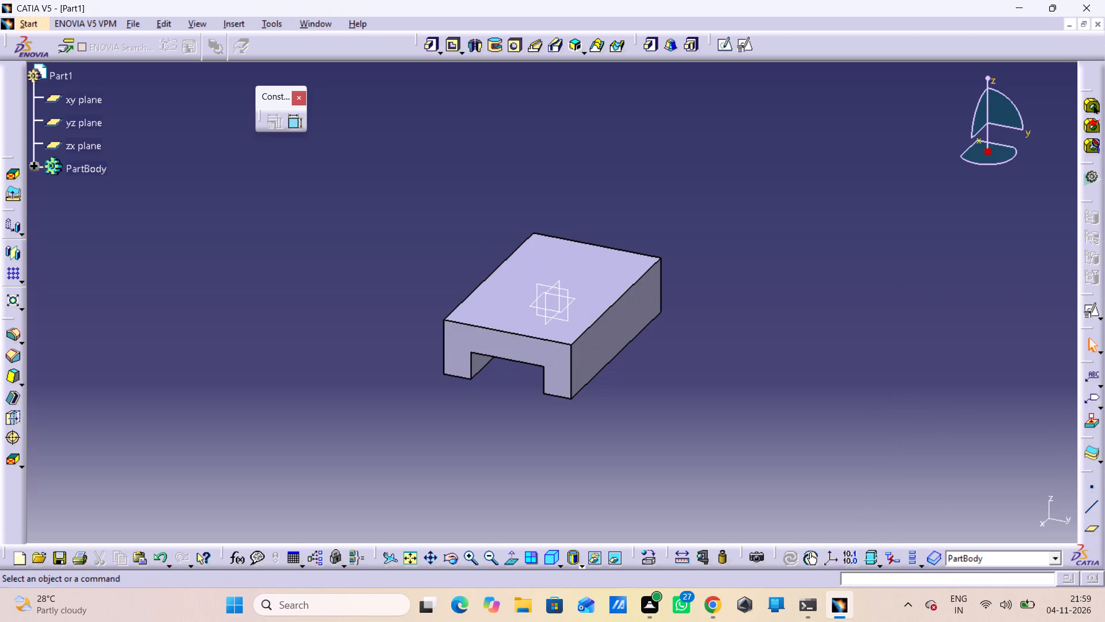
# Open a positioned sketch on the pad's long outer side face, keeping the implicit origin and orientation.
pyautogui.moveTo(398, 413); pyautogui.dragTo(580, 401, button='middle')
pyautogui.moveTo(398, 413); pyautogui.dragTo(580, 401, button='right')
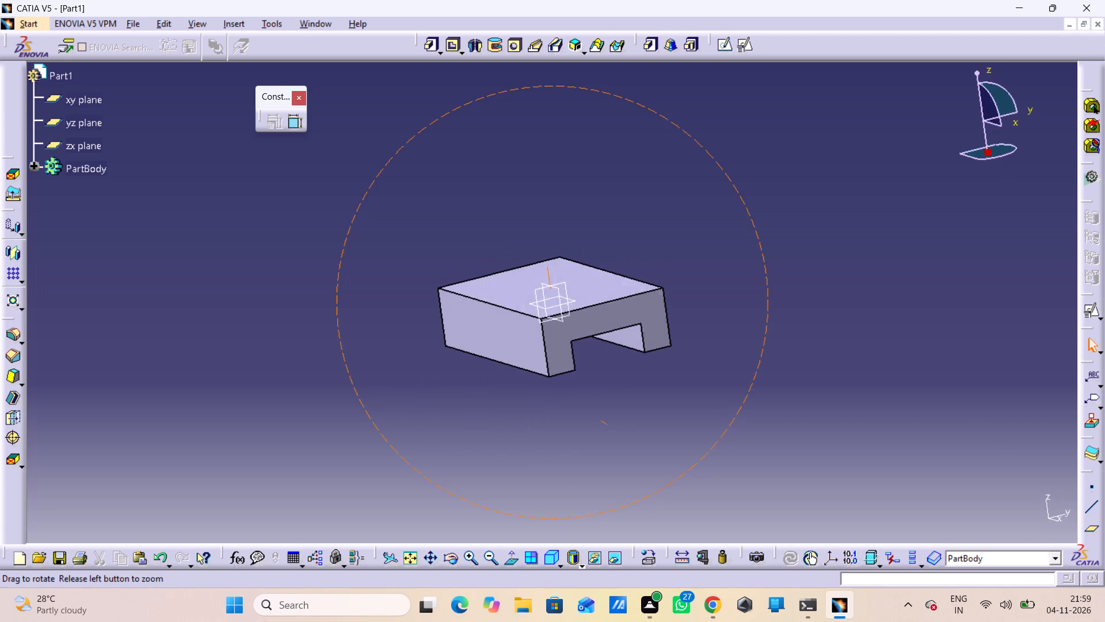
pyautogui.moveTo(580, 401); pyautogui.dragTo(597, 407, button='right')
pyautogui.moveTo(580, 401); pyautogui.dragTo(597, 407, button='middle')
pyautogui.click(529, 324)
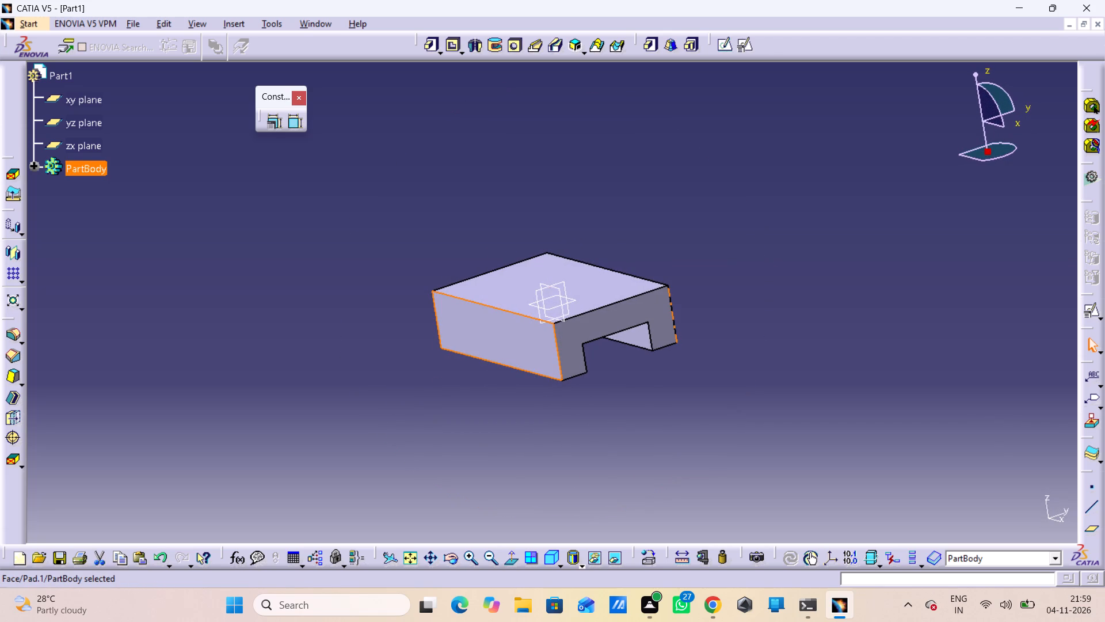
pyautogui.click(1090, 310)
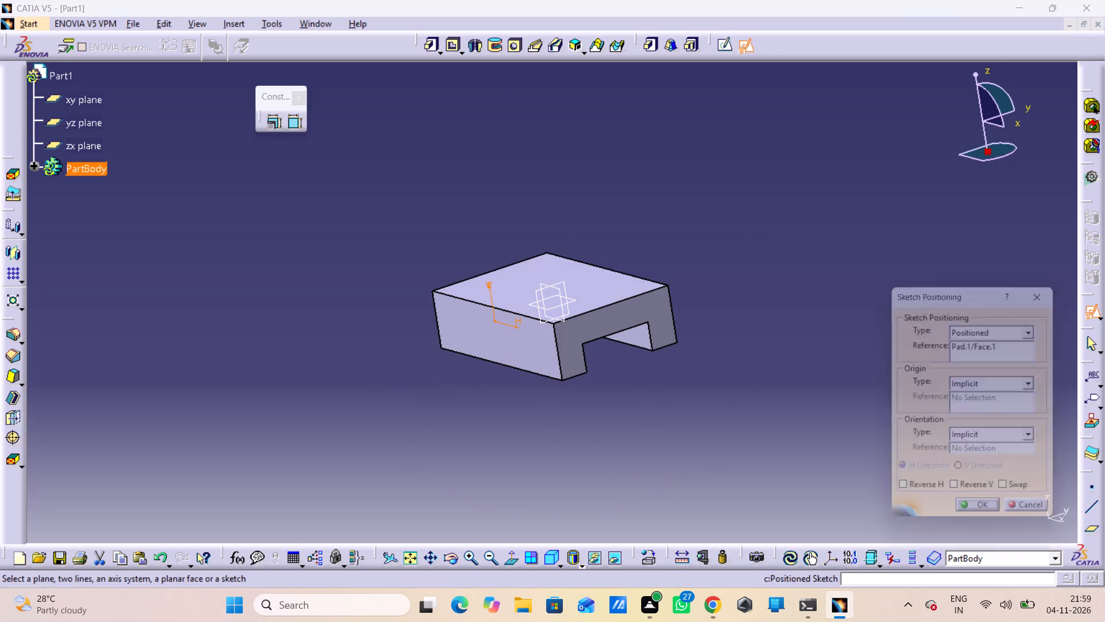
pyautogui.click(985, 513)
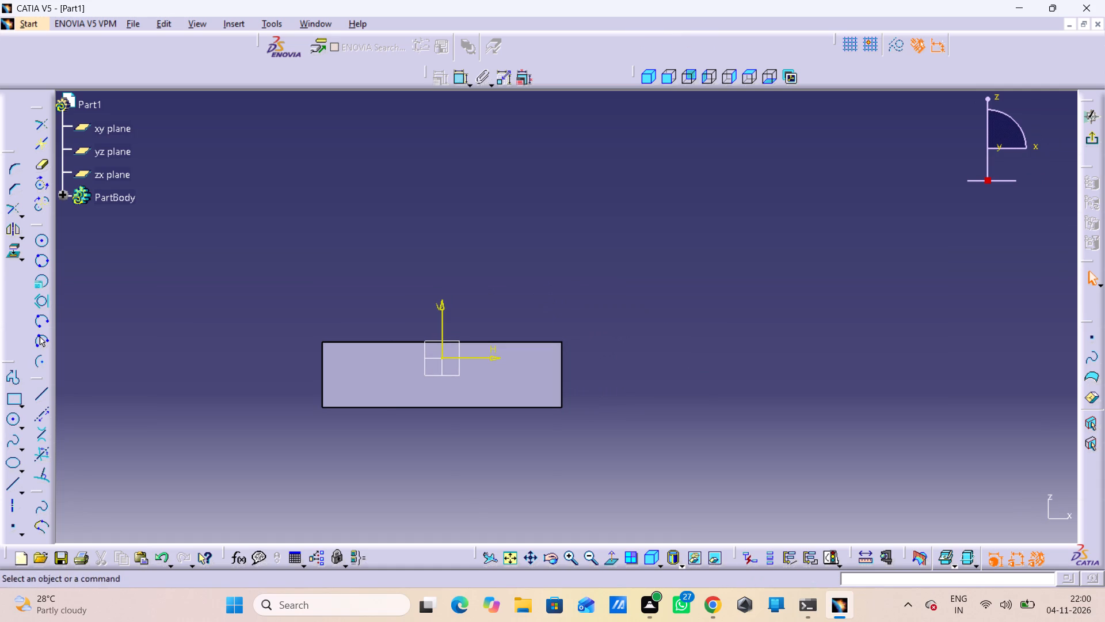
# Sketch a closed U-shaped profile about 85 by 28 mm above the block, with a notch about 31 mm wide in its top edge.
pyautogui.doubleClick(10, 372)
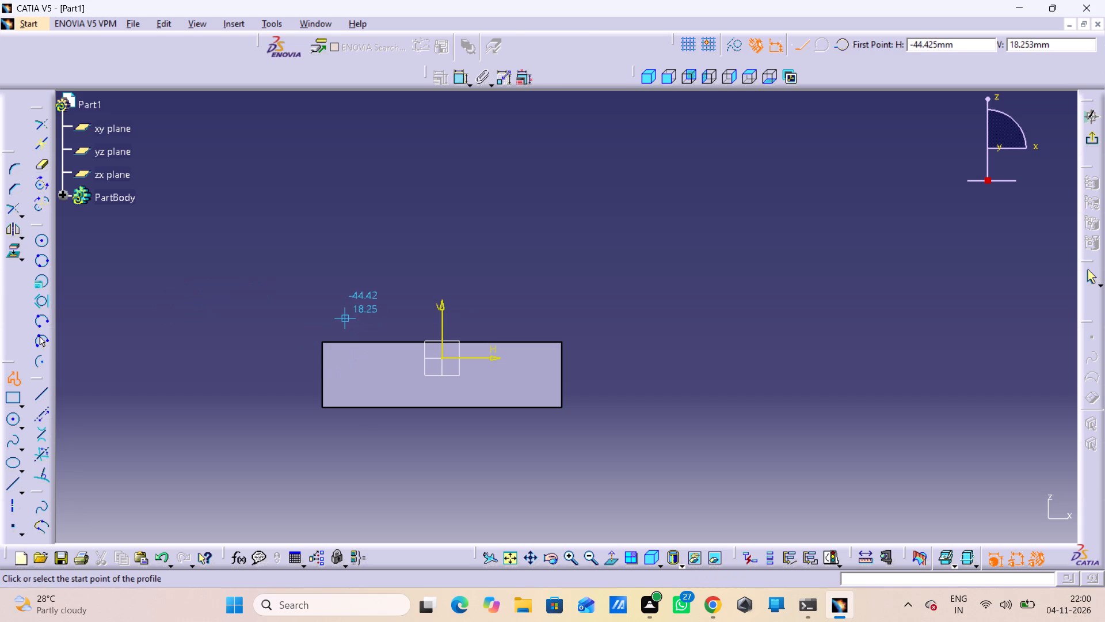
pyautogui.click(350, 316)
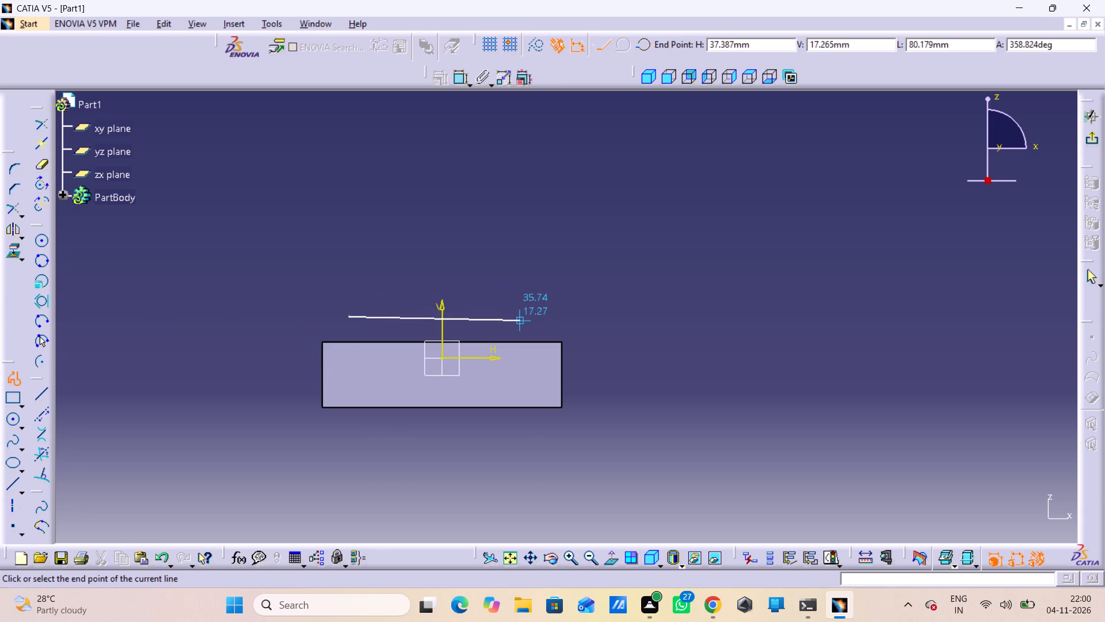
pyautogui.click(535, 317)
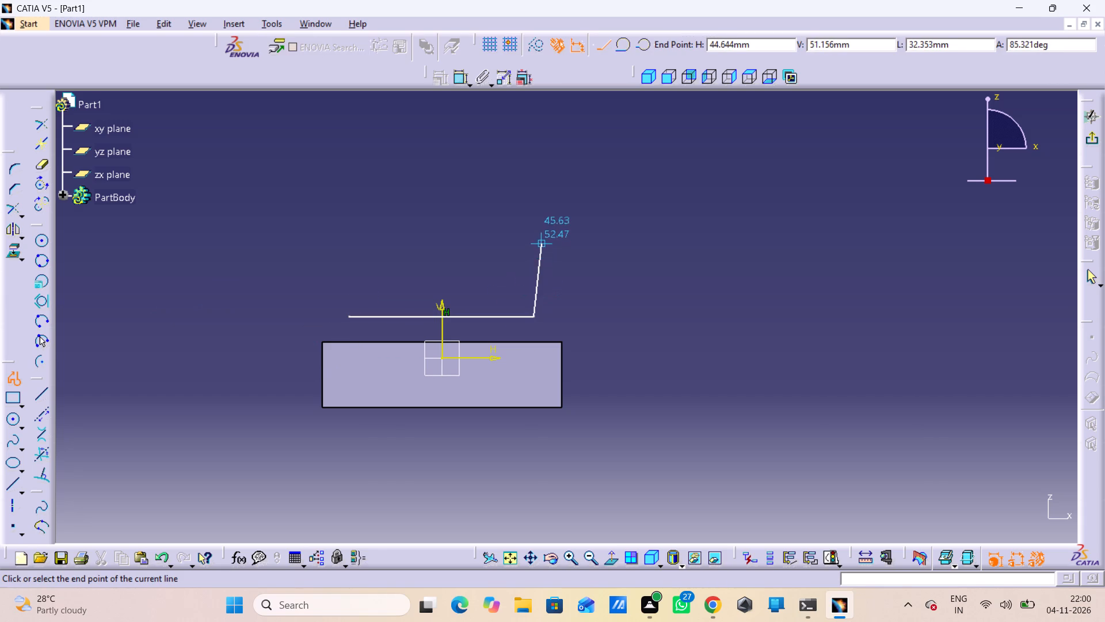
pyautogui.click(530, 255)
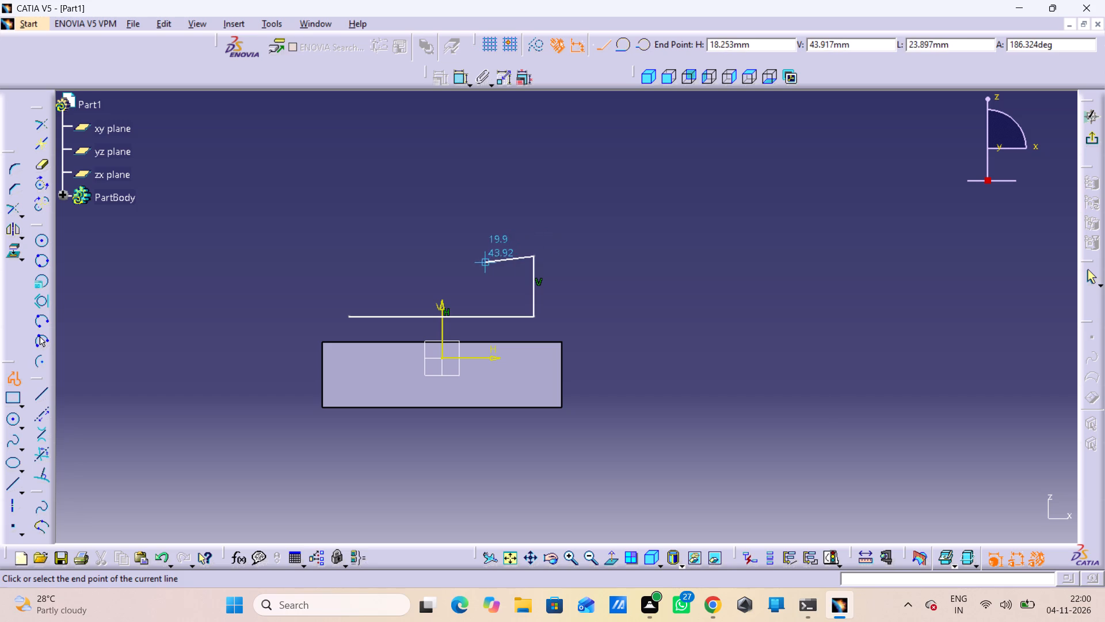
pyautogui.click(485, 254)
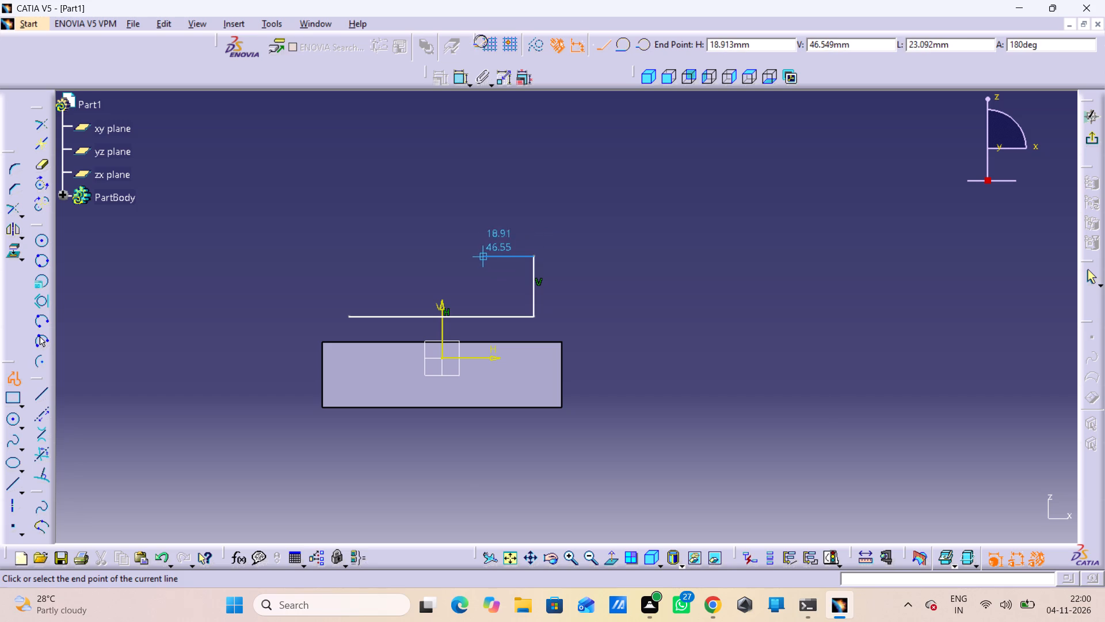
pyautogui.click(486, 286)
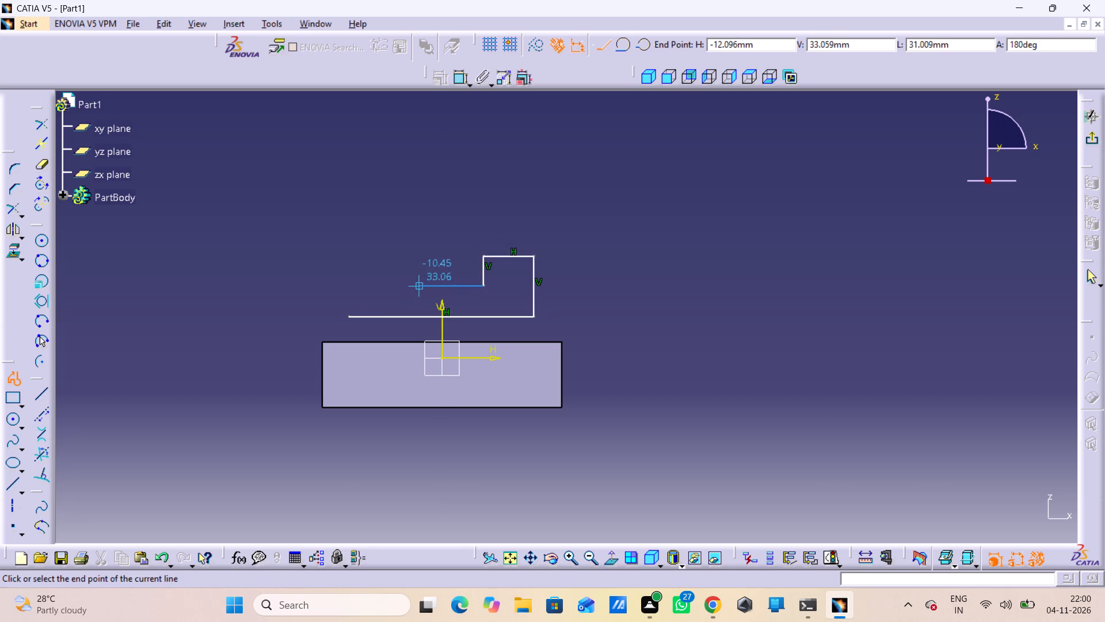
pyautogui.click(414, 287)
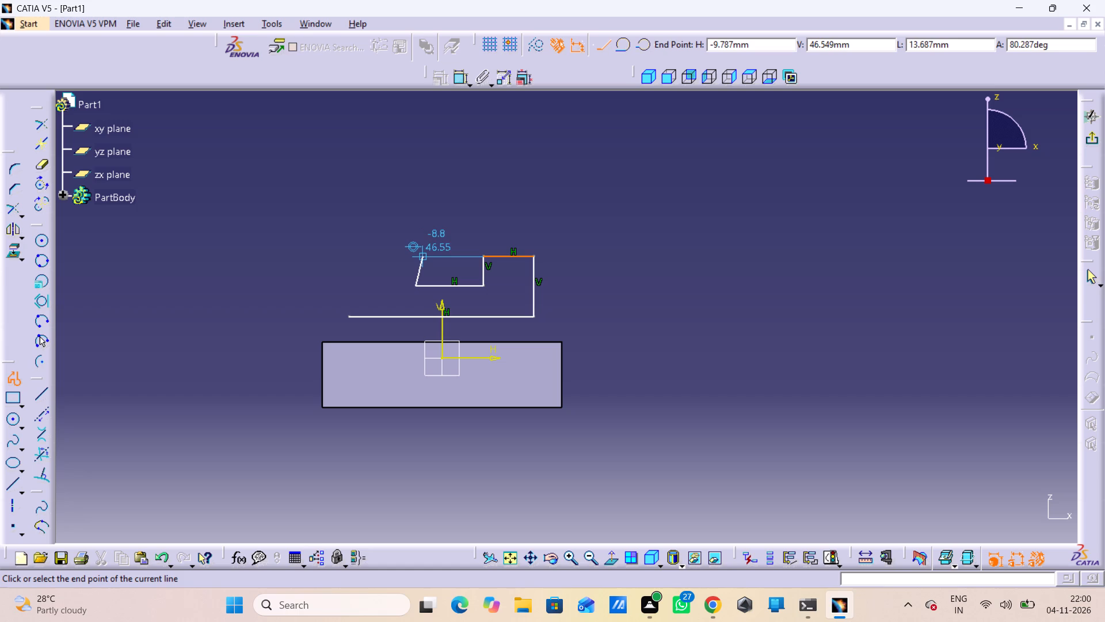
pyautogui.click(418, 251)
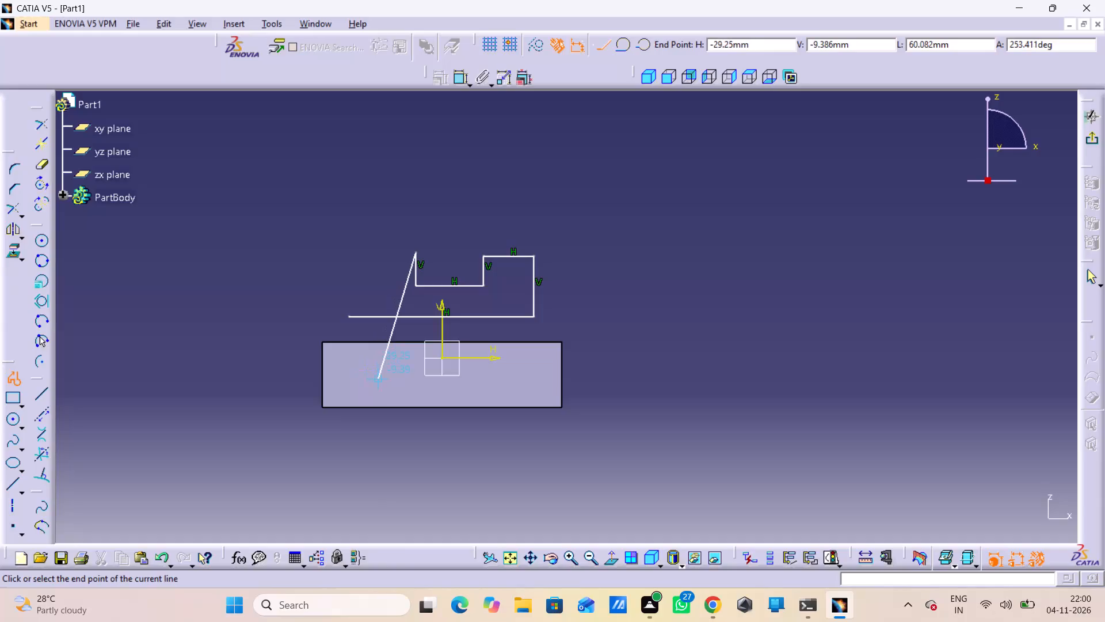
pyautogui.hotkey('ctrl', 'z')
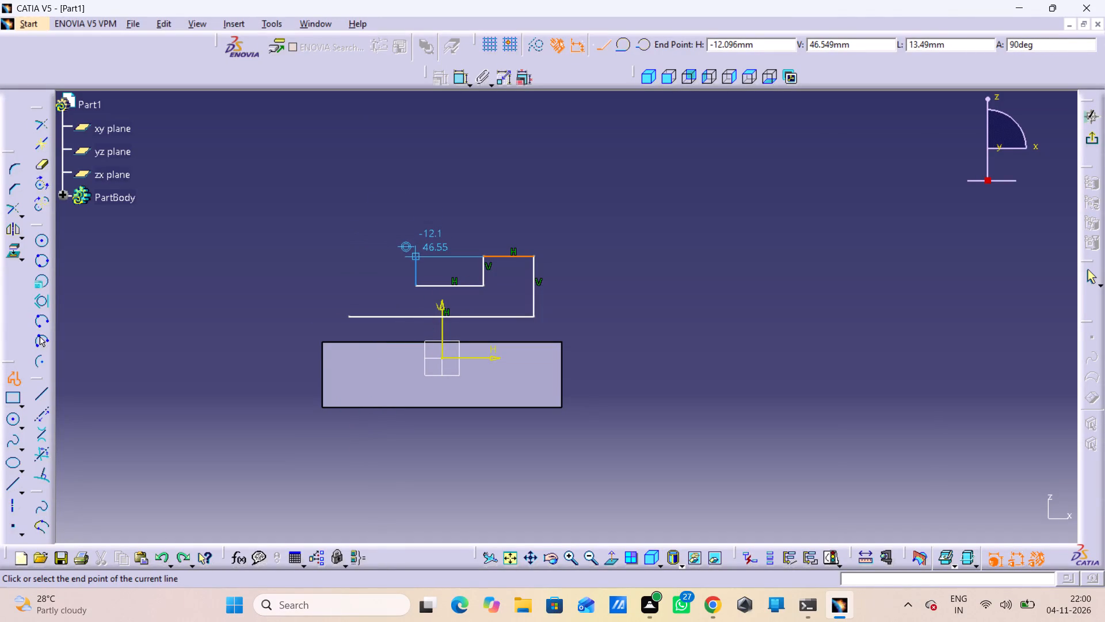
pyautogui.click(414, 258)
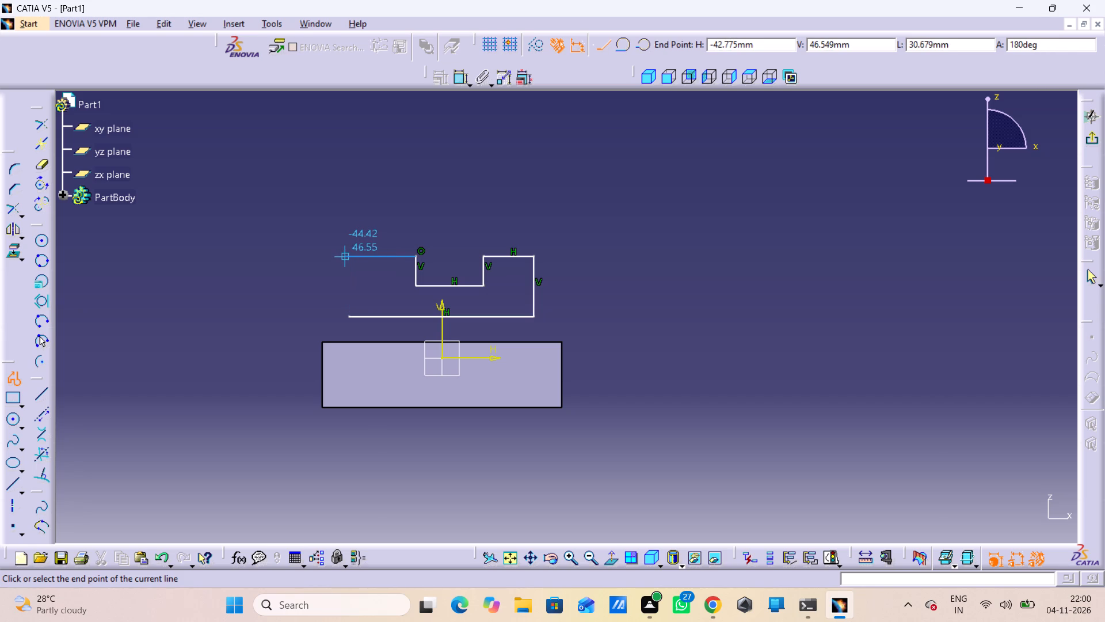
pyautogui.click(349, 259)
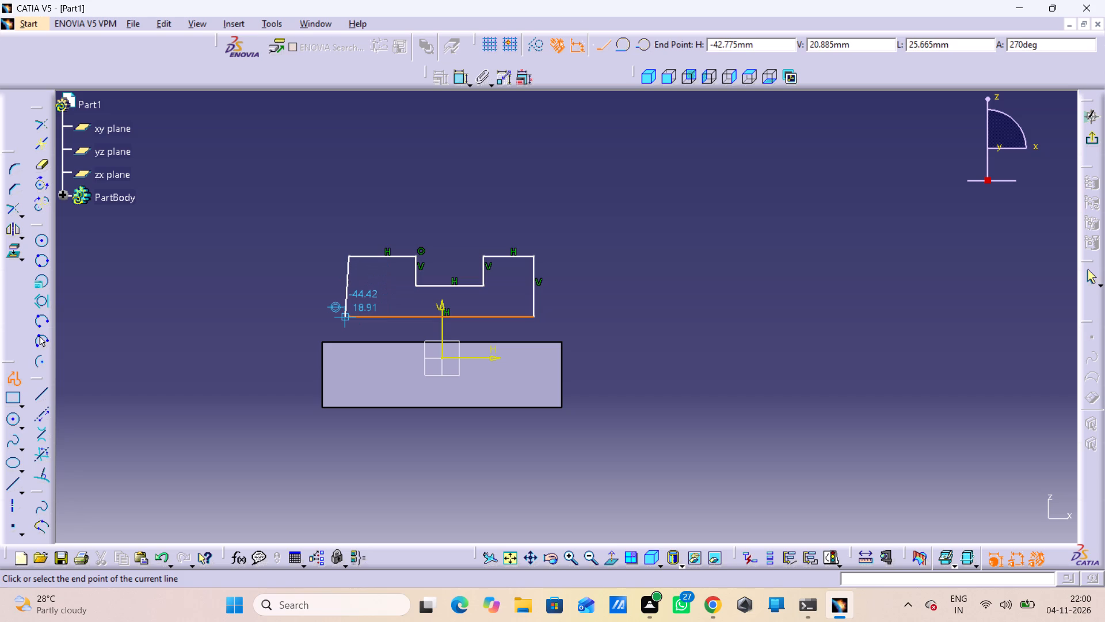
pyautogui.click(348, 316)
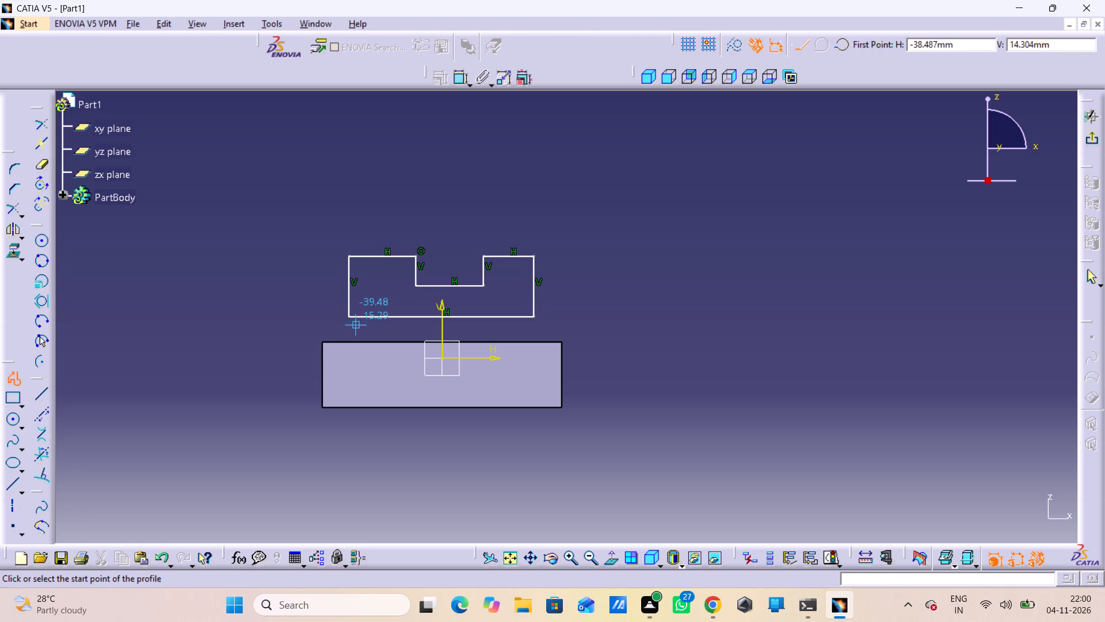
pyautogui.click(1095, 285)
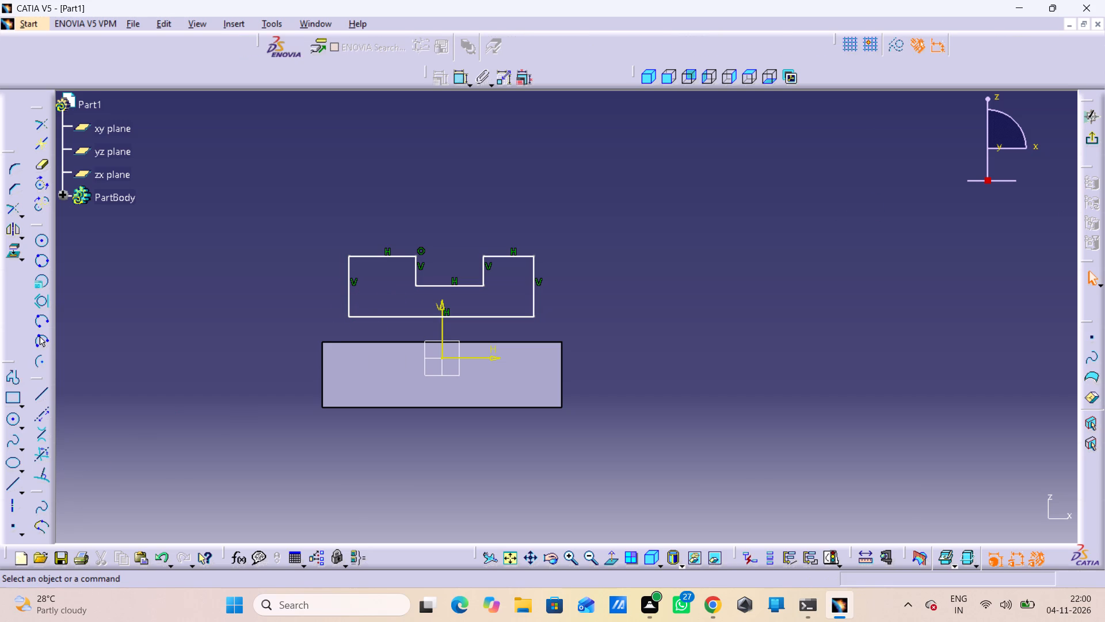
# Constrain the profile's two outer vertical edges symmetric about the V axis.
pyautogui.doubleClick(462, 77)
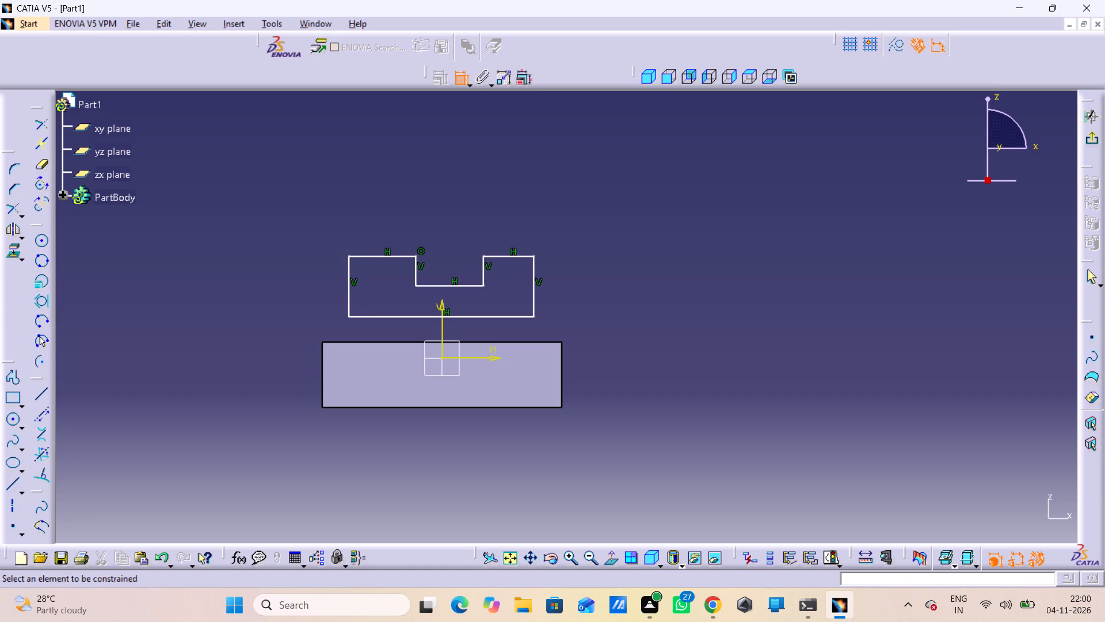
pyautogui.click(346, 287)
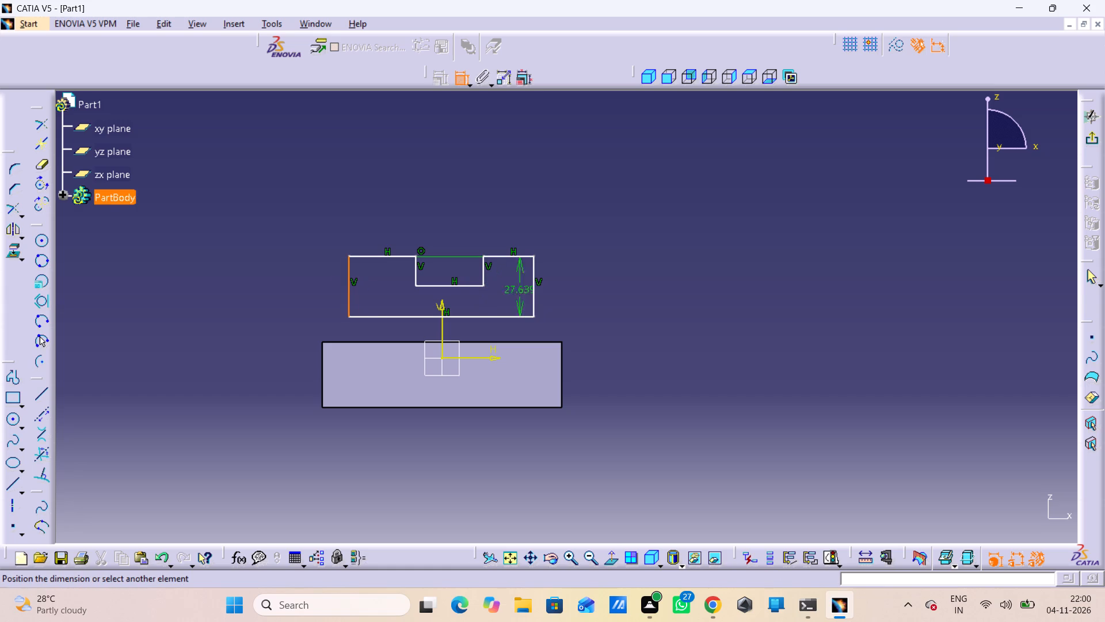
pyautogui.click(536, 294)
pyautogui.rightClick(637, 220)
pyautogui.click(702, 359)
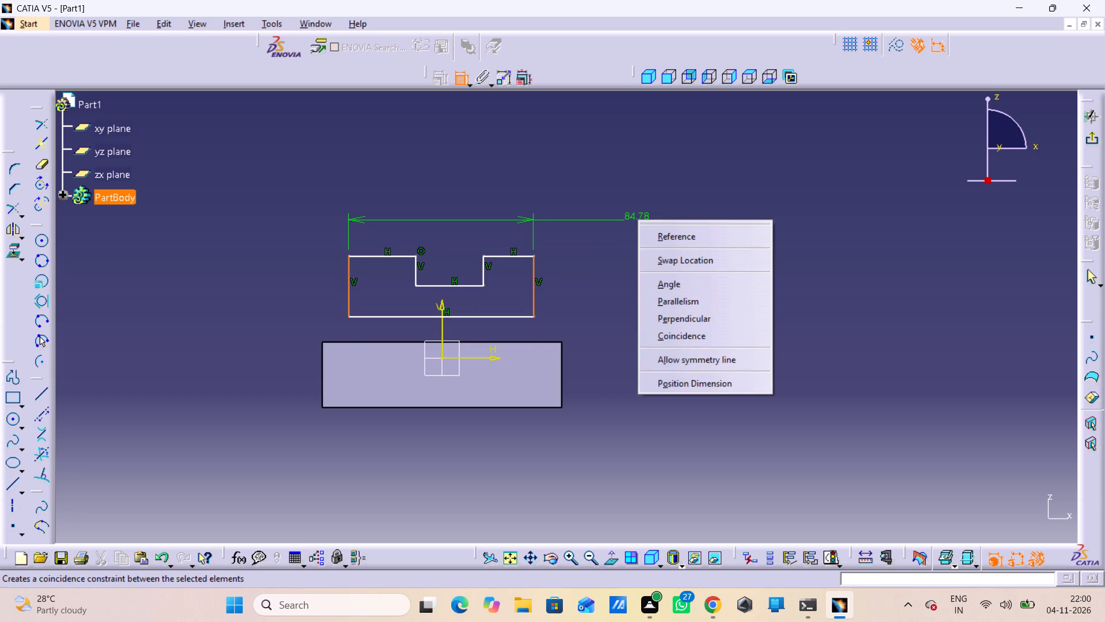
pyautogui.click(442, 331)
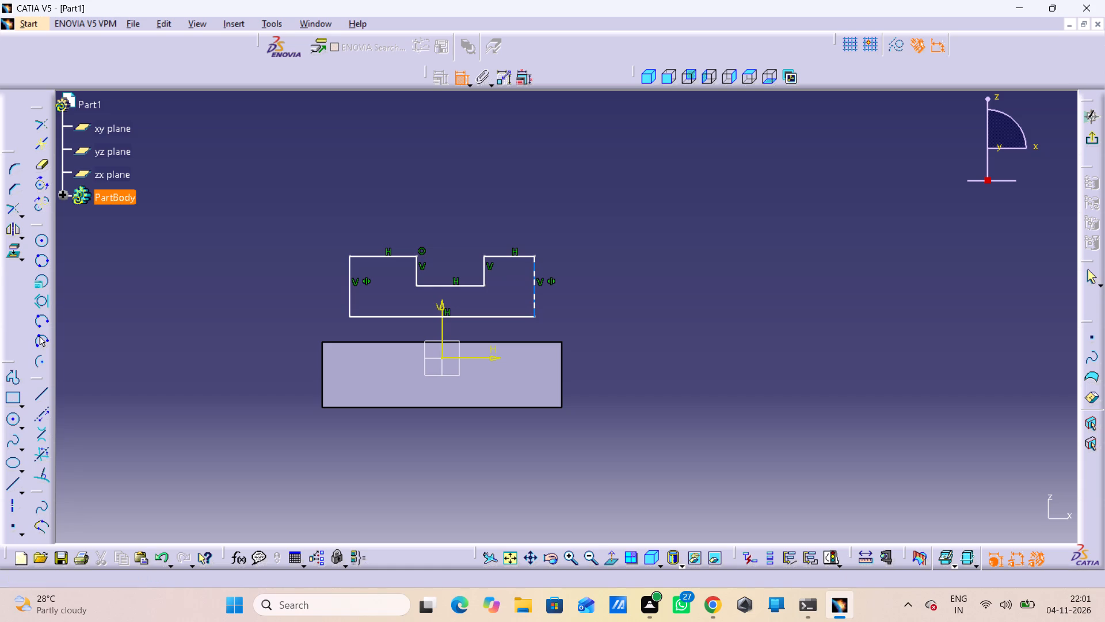
# Dimension the profile's outer vertical edge and set its height to 30 mm.
pyautogui.click(539, 296)
pyautogui.click(532, 305)
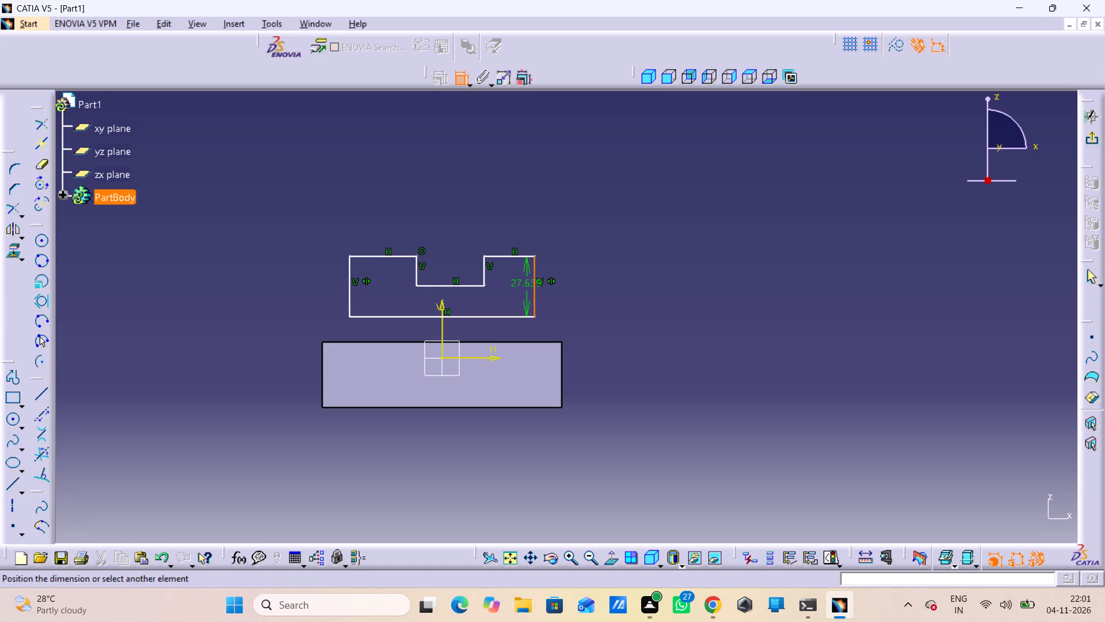
pyautogui.click(595, 289)
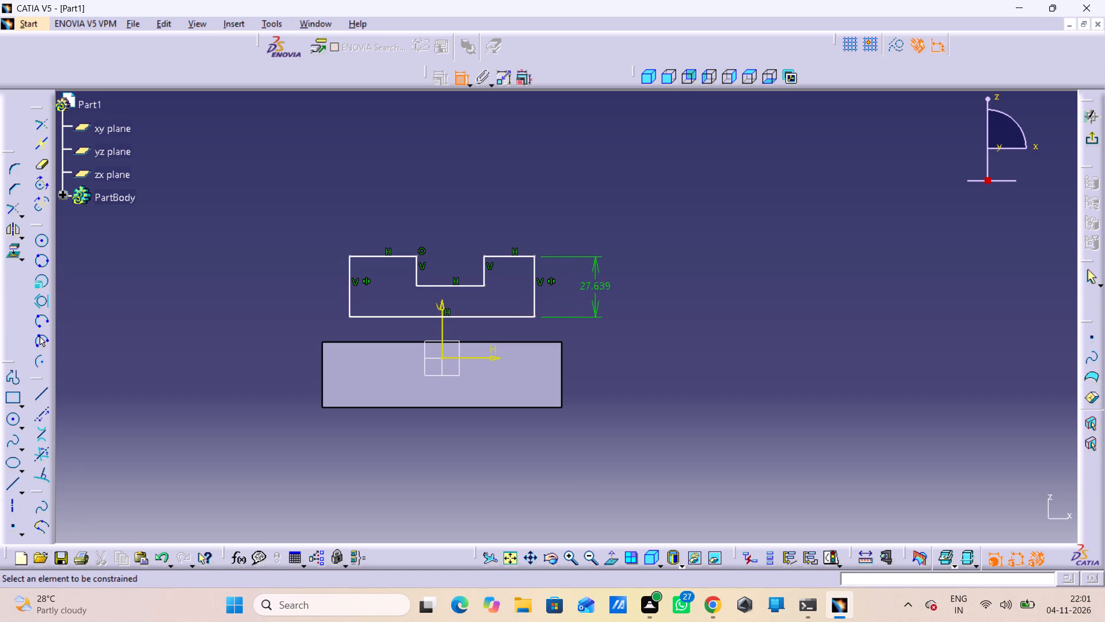
pyautogui.doubleClick(596, 286)
pyautogui.write('30')
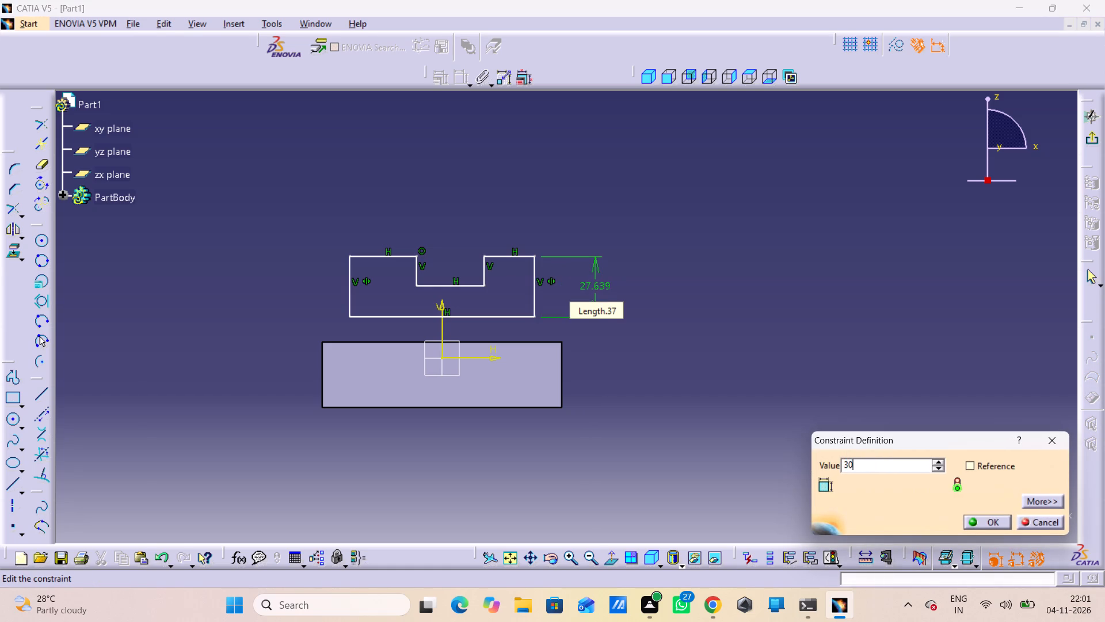
pyautogui.press('Return')
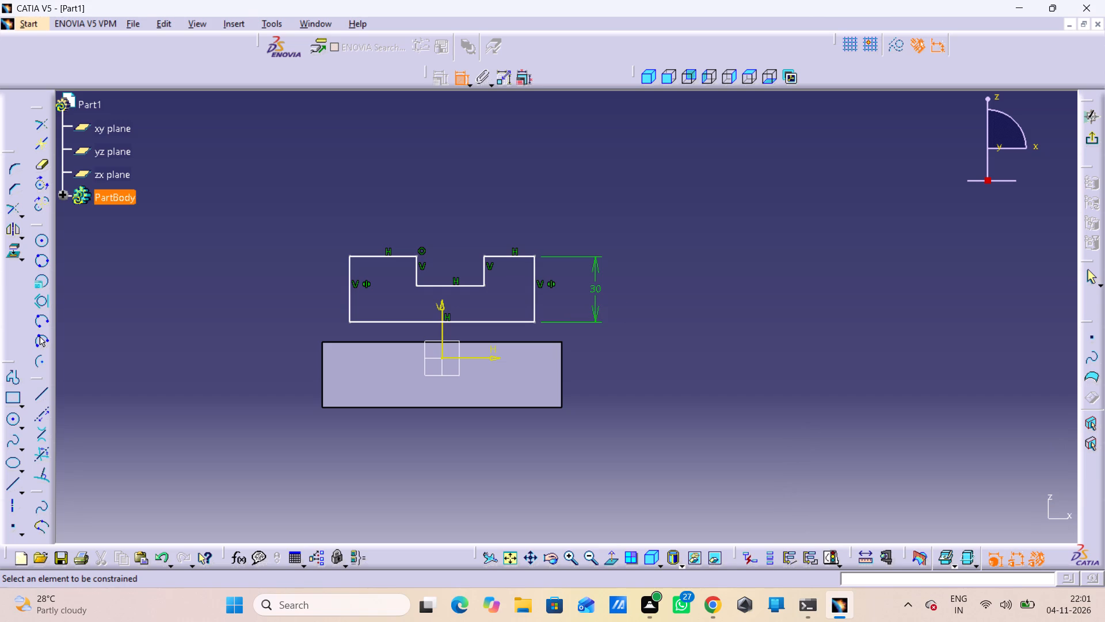
# Constrain the notch's two vertical edges symmetric about the V axis.
pyautogui.click(416, 274)
pyautogui.click(486, 267)
pyautogui.moveTo(457, 236); pyautogui.dragTo(455, 236, button='right')
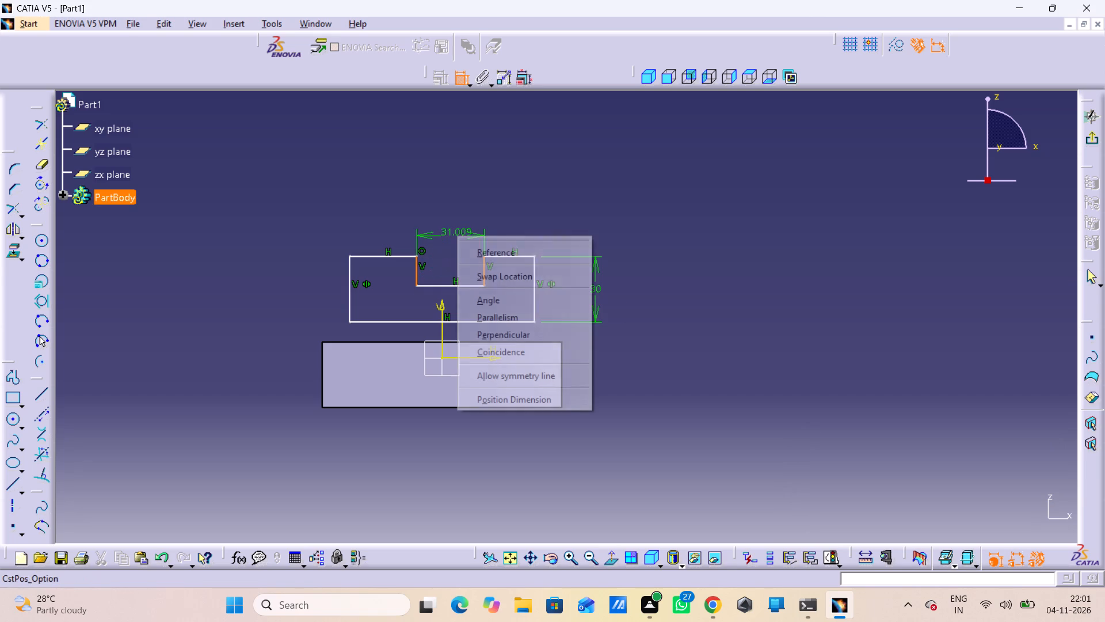
pyautogui.moveTo(455, 236); pyautogui.dragTo(451, 238, button='right')
pyautogui.click(523, 376)
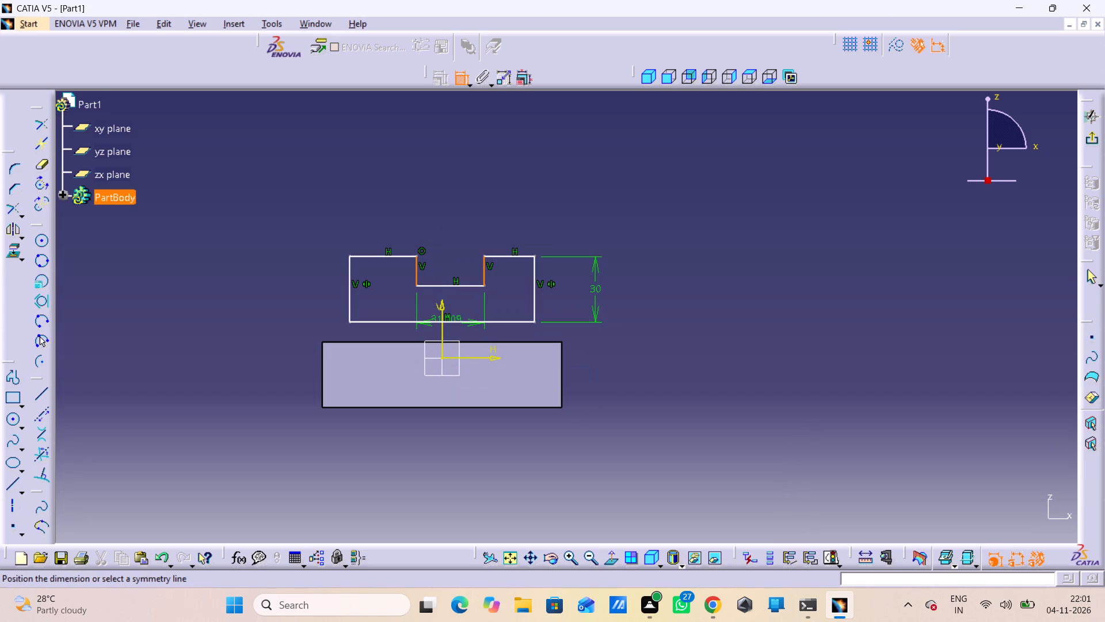
pyautogui.click(442, 310)
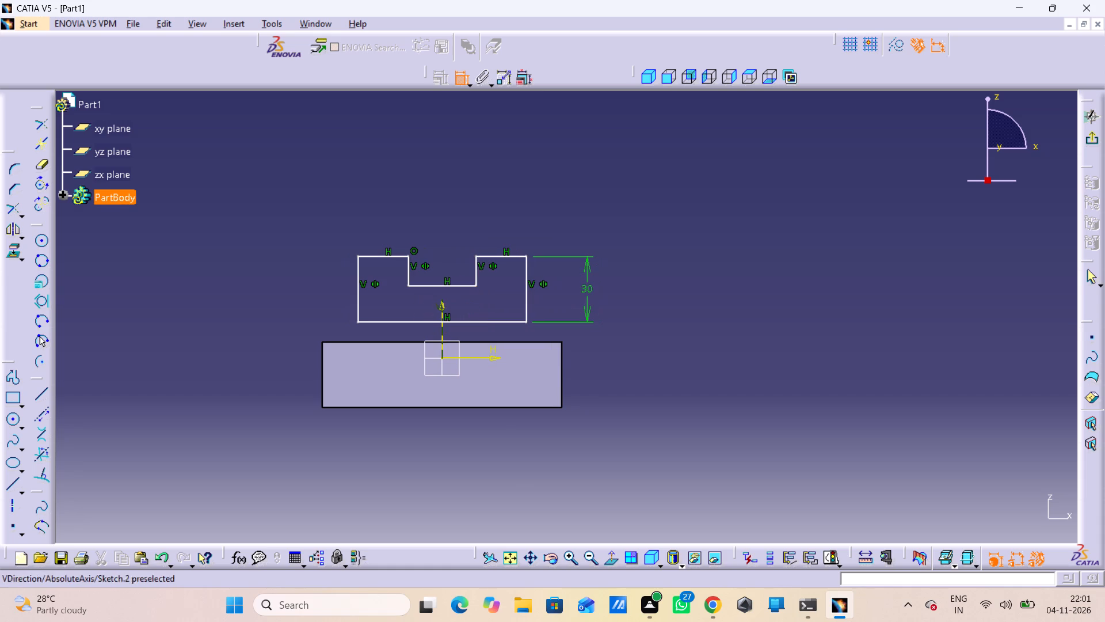
# Dimension the distance between the notch's vertical edges and set the notch width to 30 mm.
pyautogui.click(408, 279)
pyautogui.click(474, 274)
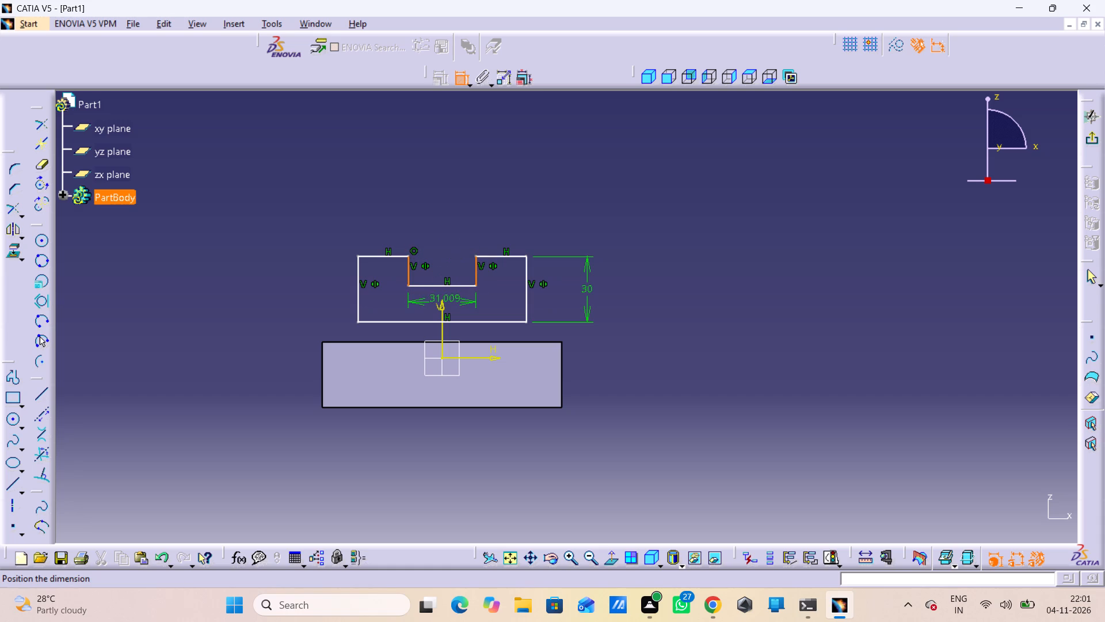
pyautogui.click(496, 306)
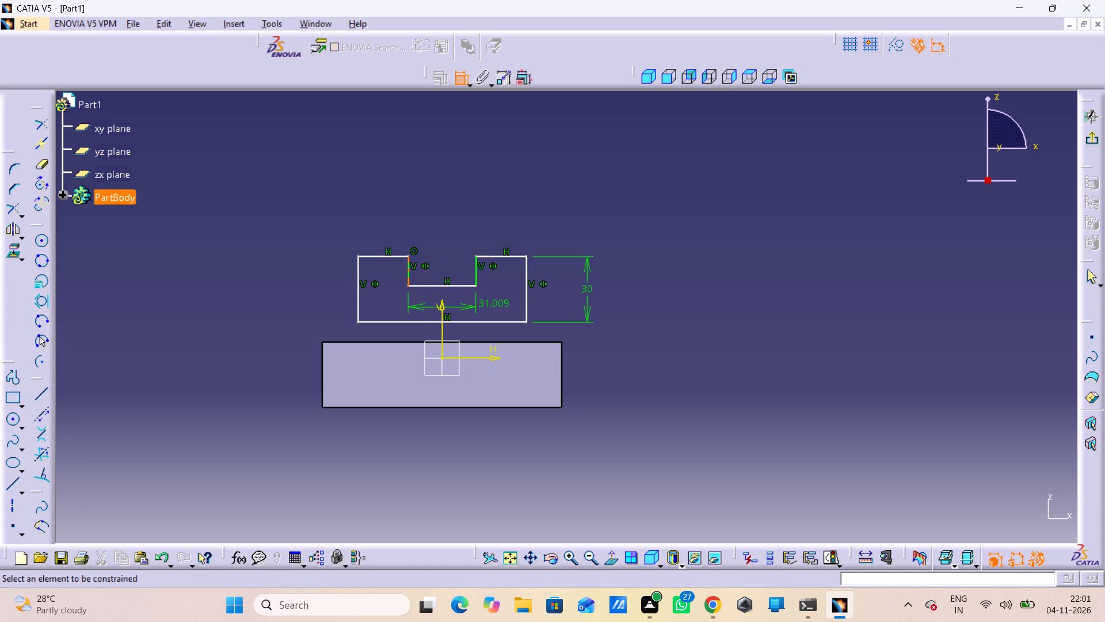
pyautogui.doubleClick(498, 302)
pyautogui.write('30')
pyautogui.press('Return')
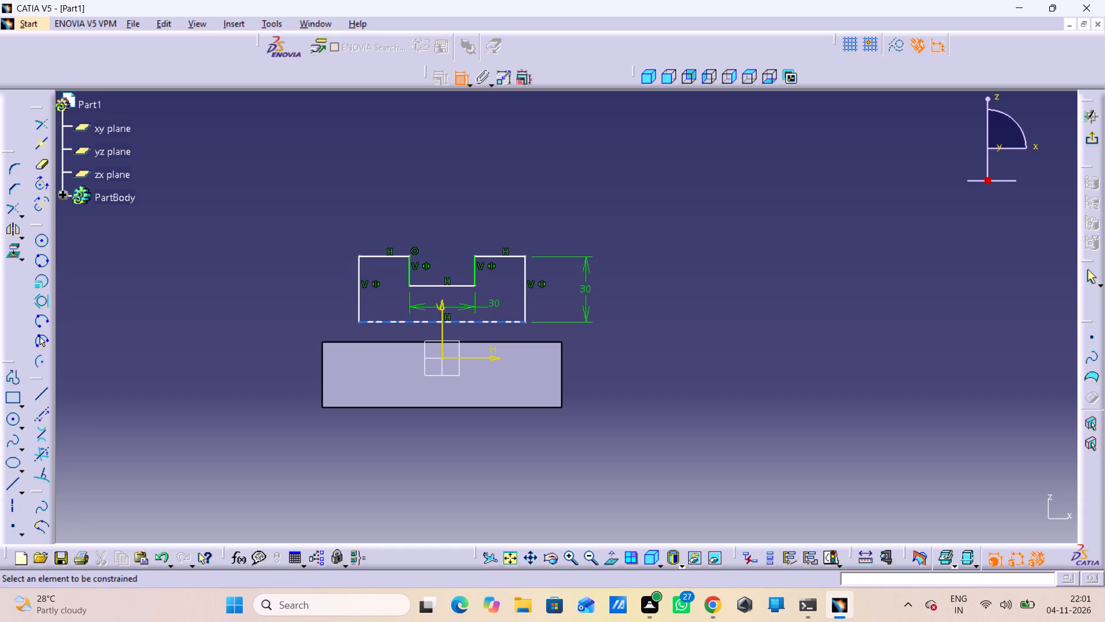
# Dimension the profile's bottom edge and set the overall width to 90 mm.
pyautogui.click(471, 320)
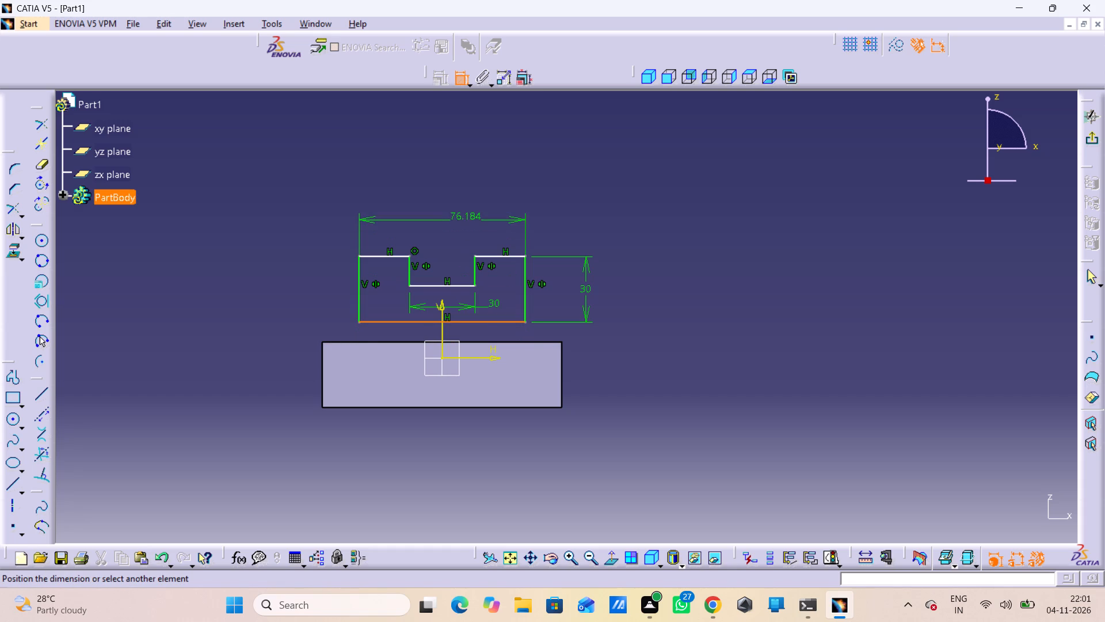
pyautogui.click(440, 221)
pyautogui.doubleClick(441, 212)
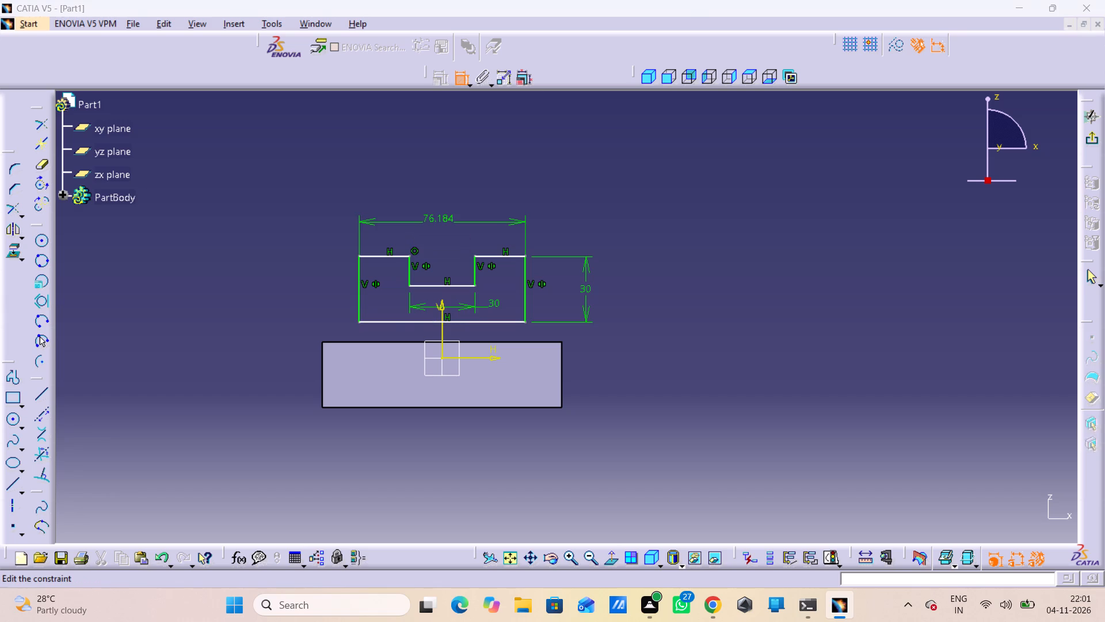
pyautogui.press('3')
pyautogui.press('BackSpace')
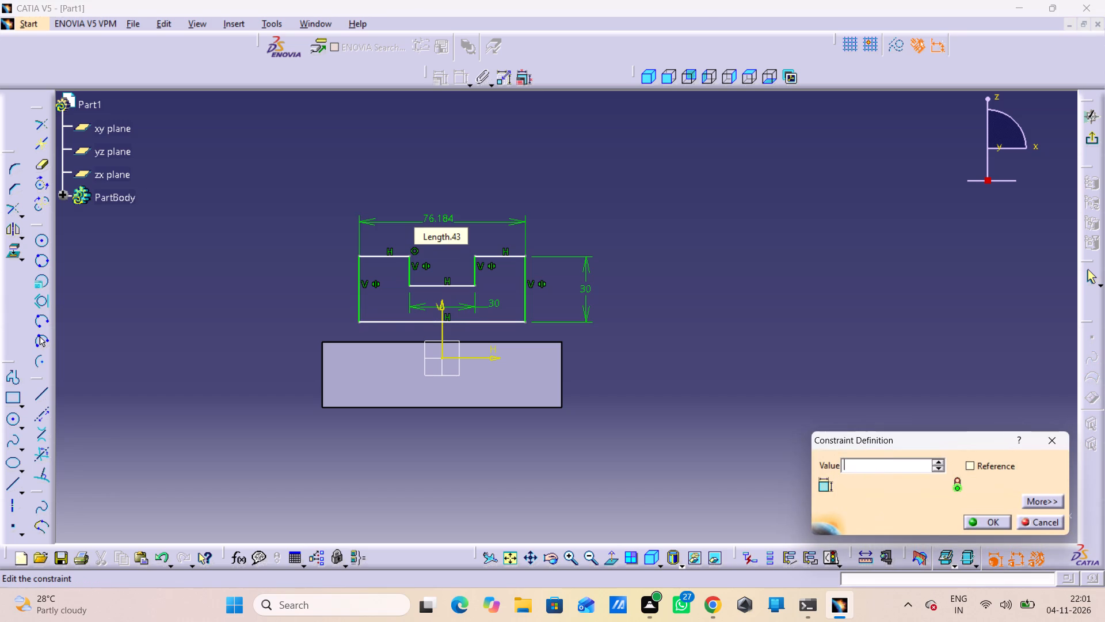
pyautogui.press('9')
pyautogui.press('0')
pyautogui.press('Return')
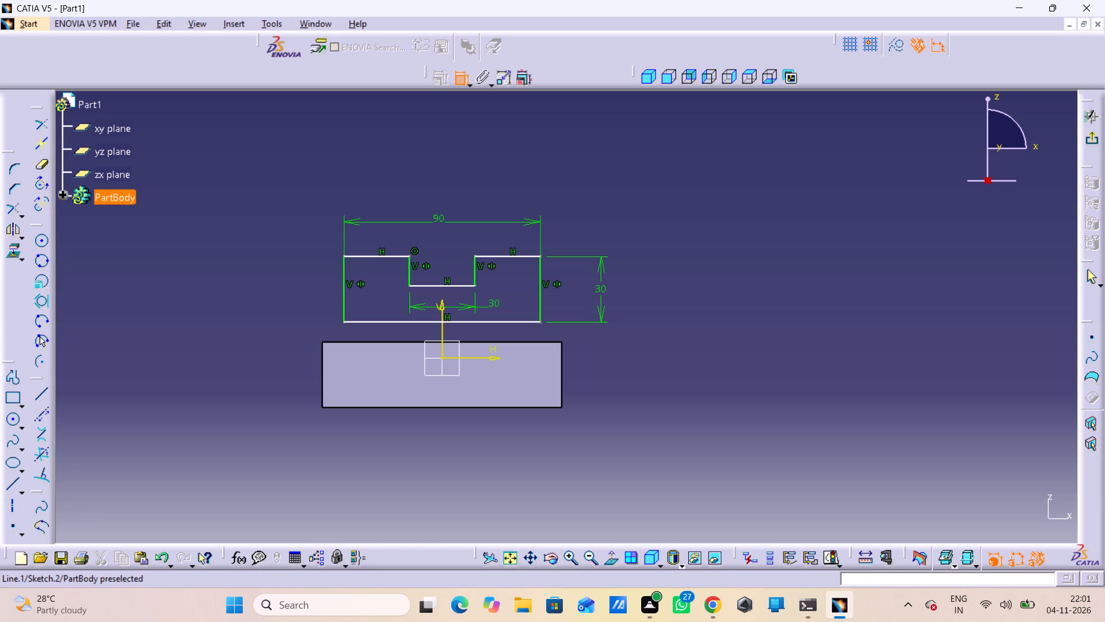
# Constrain the profile's bottom edge coincident with the top edge of the existing block.
pyautogui.click(497, 323)
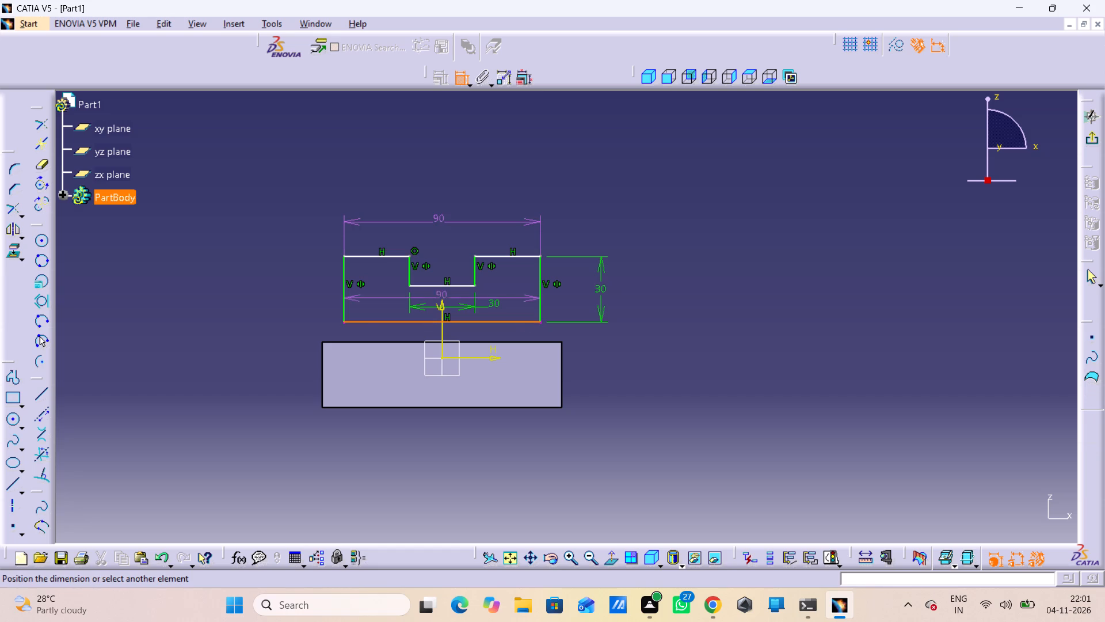
pyautogui.click(509, 342)
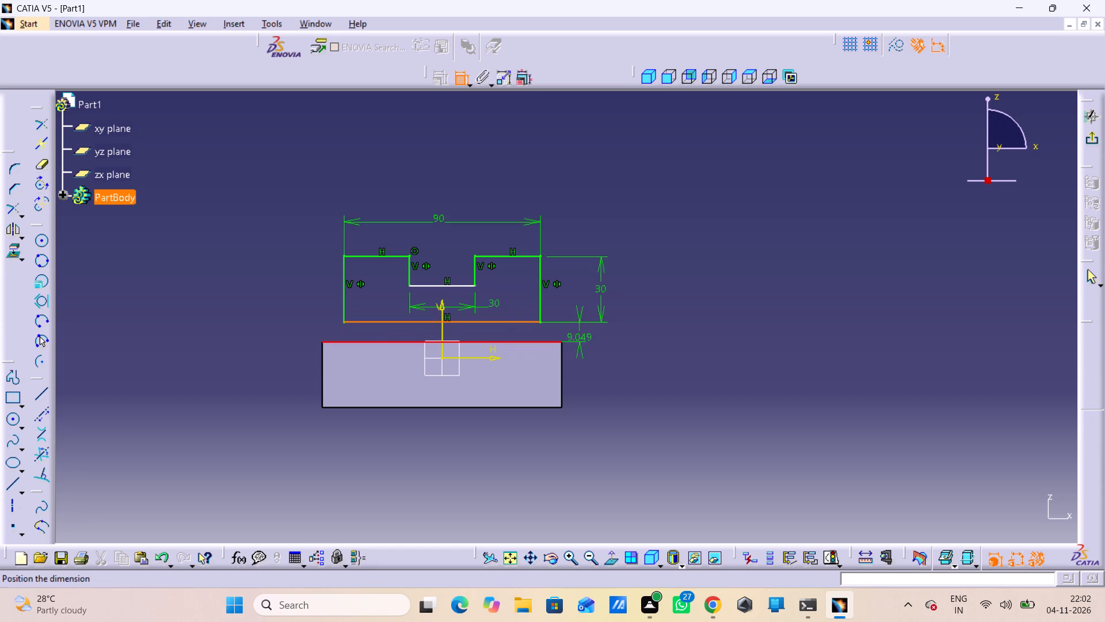
pyautogui.rightClick(682, 375)
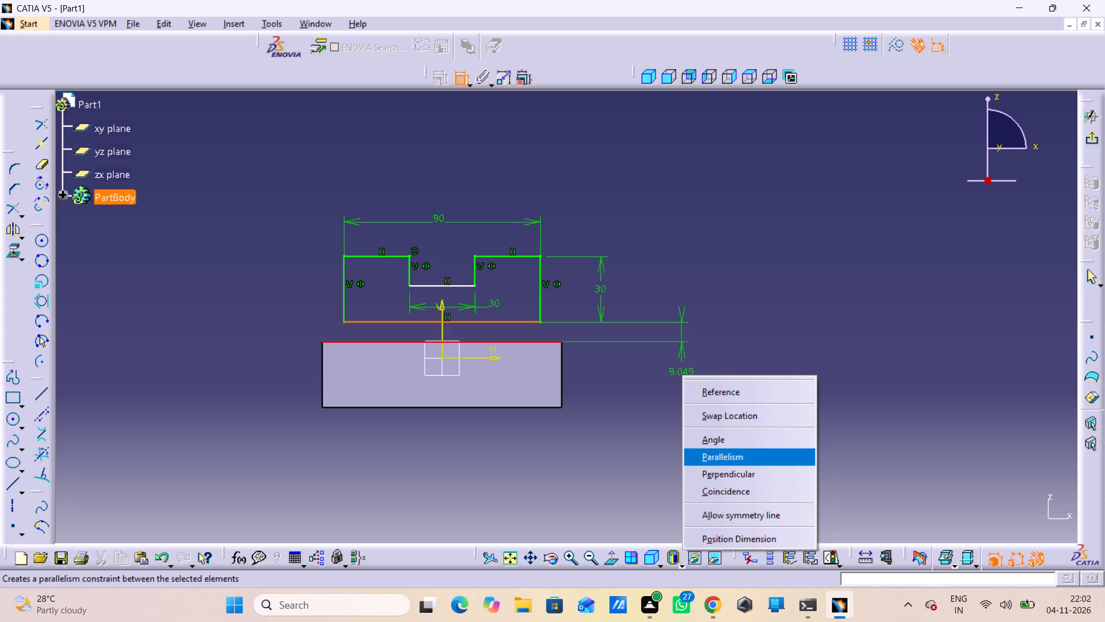
pyautogui.click(725, 494)
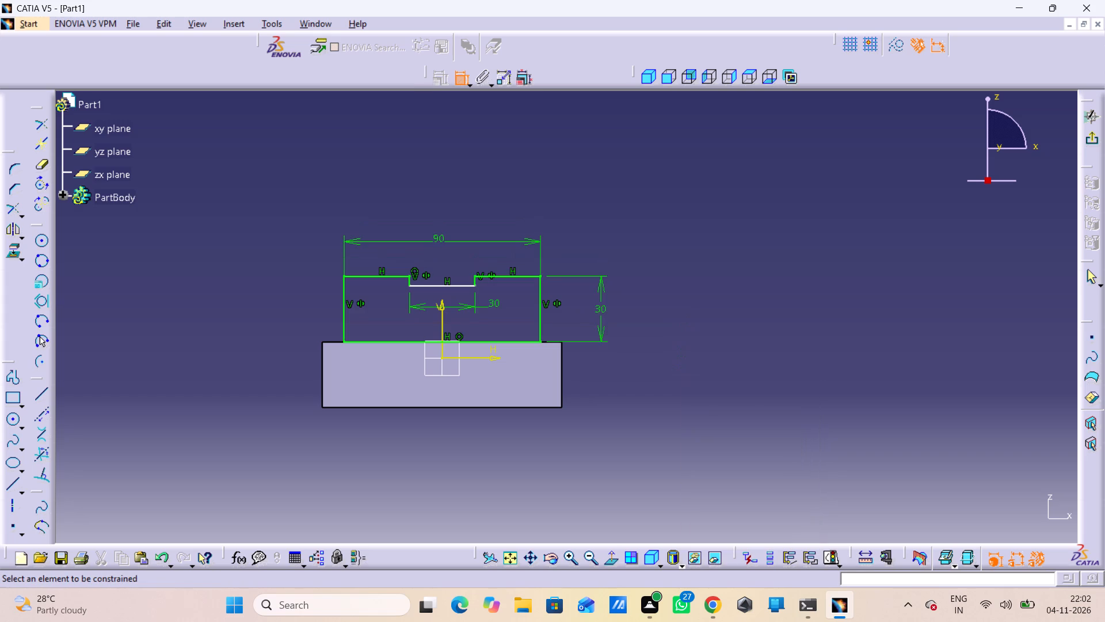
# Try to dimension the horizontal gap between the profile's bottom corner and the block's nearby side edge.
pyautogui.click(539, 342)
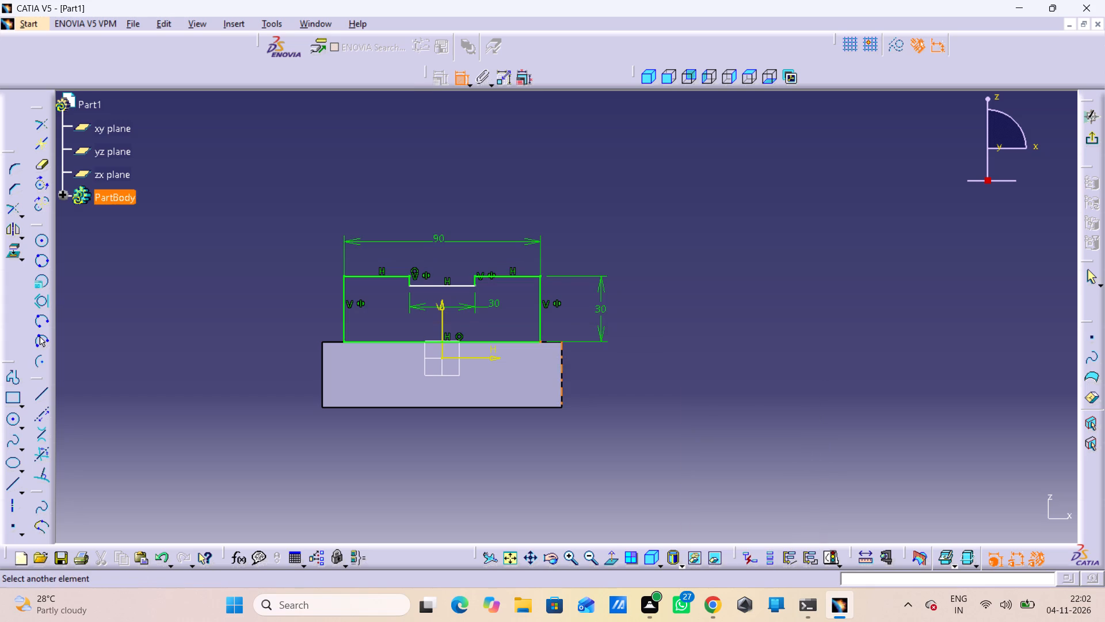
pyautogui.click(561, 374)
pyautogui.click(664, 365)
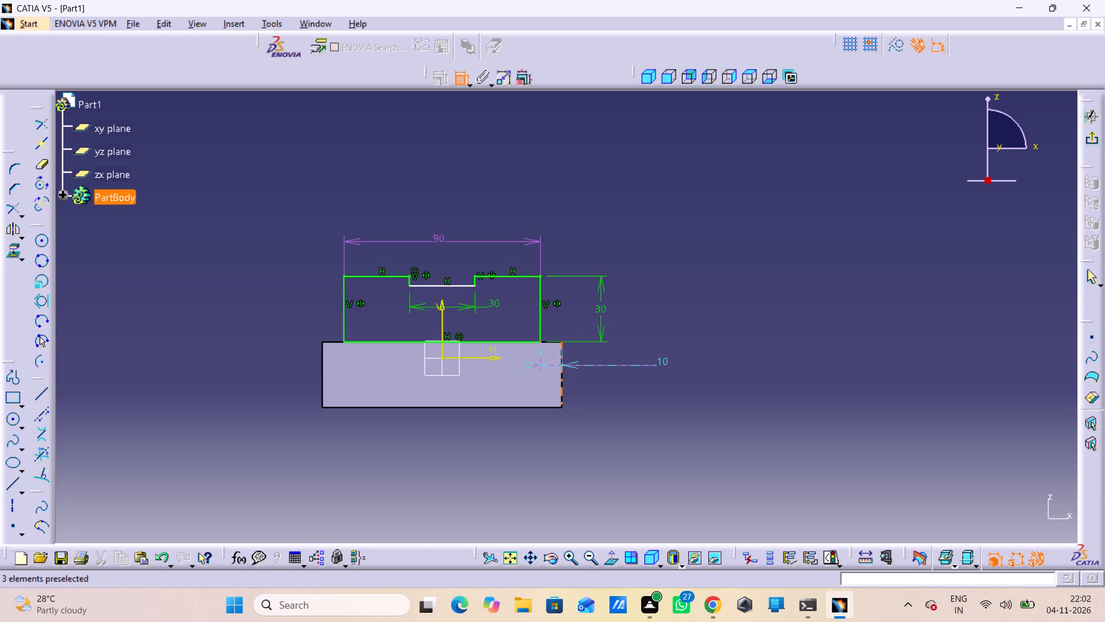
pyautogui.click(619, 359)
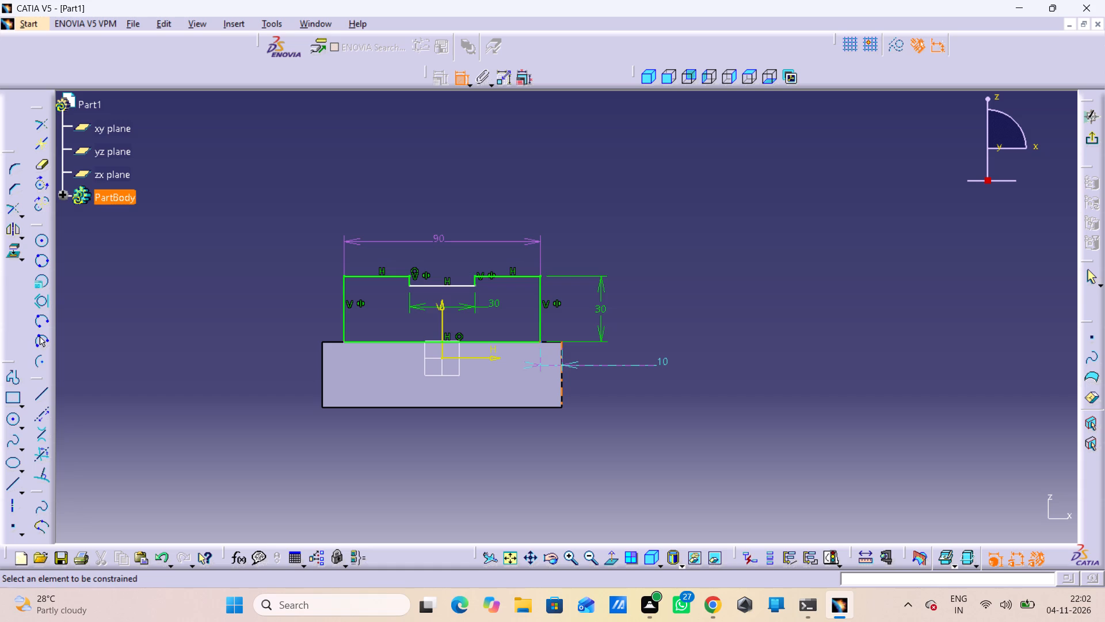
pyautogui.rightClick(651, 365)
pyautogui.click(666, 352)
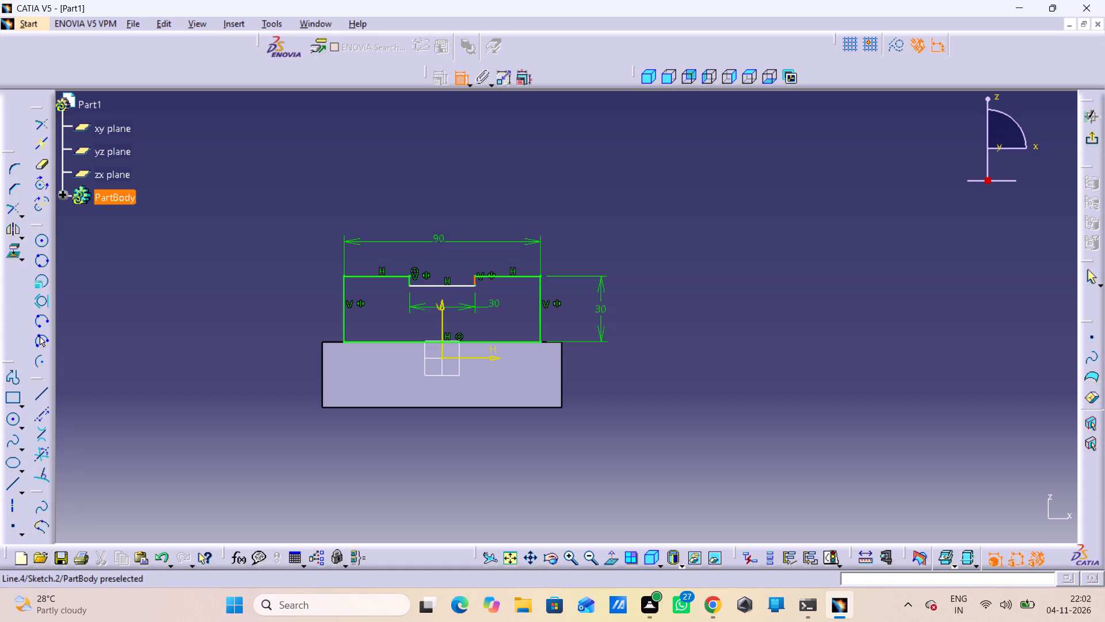
# Dimension one of the notch's vertical edges, set the notch depth to 10 mm and move the dimension clear of the height dimension.
pyautogui.click(476, 279)
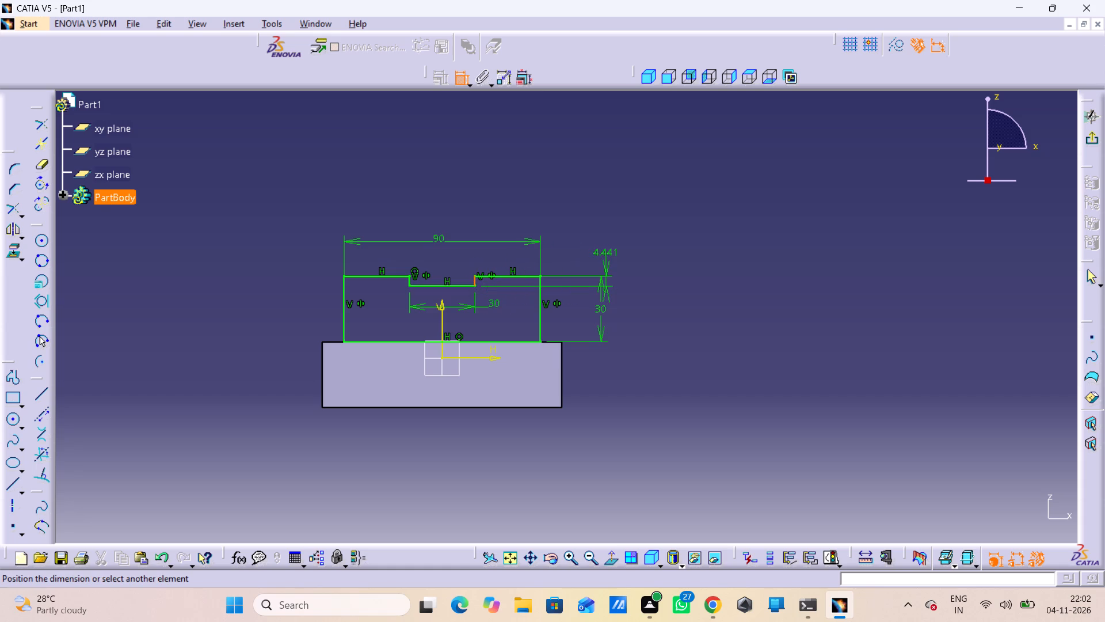
pyautogui.click(602, 236)
pyautogui.doubleClick(600, 232)
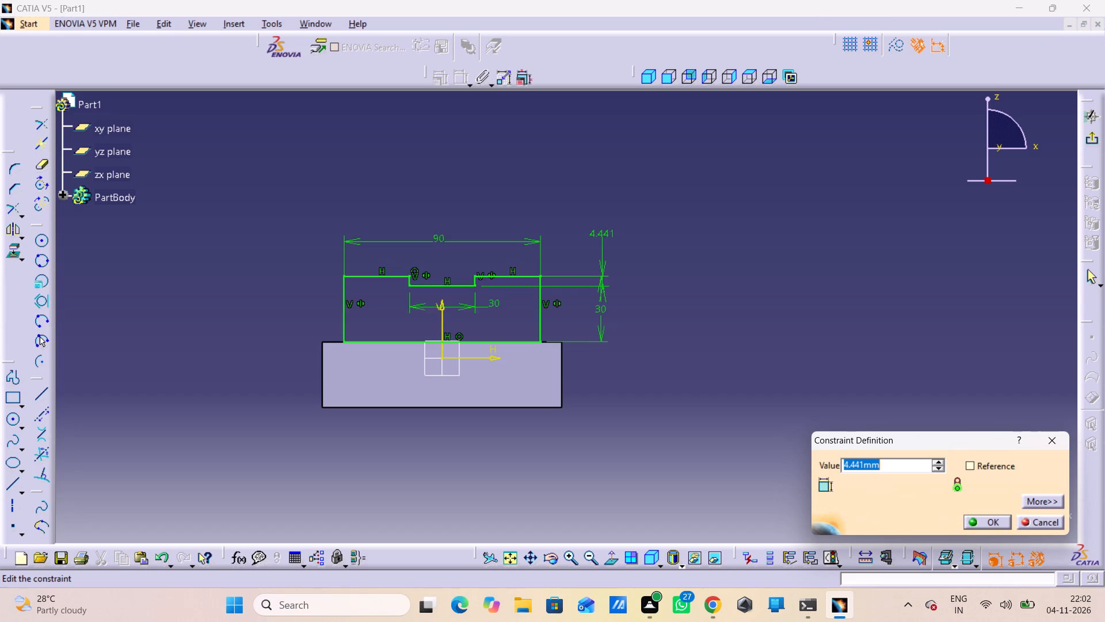
pyautogui.write('10')
pyautogui.press('Return')
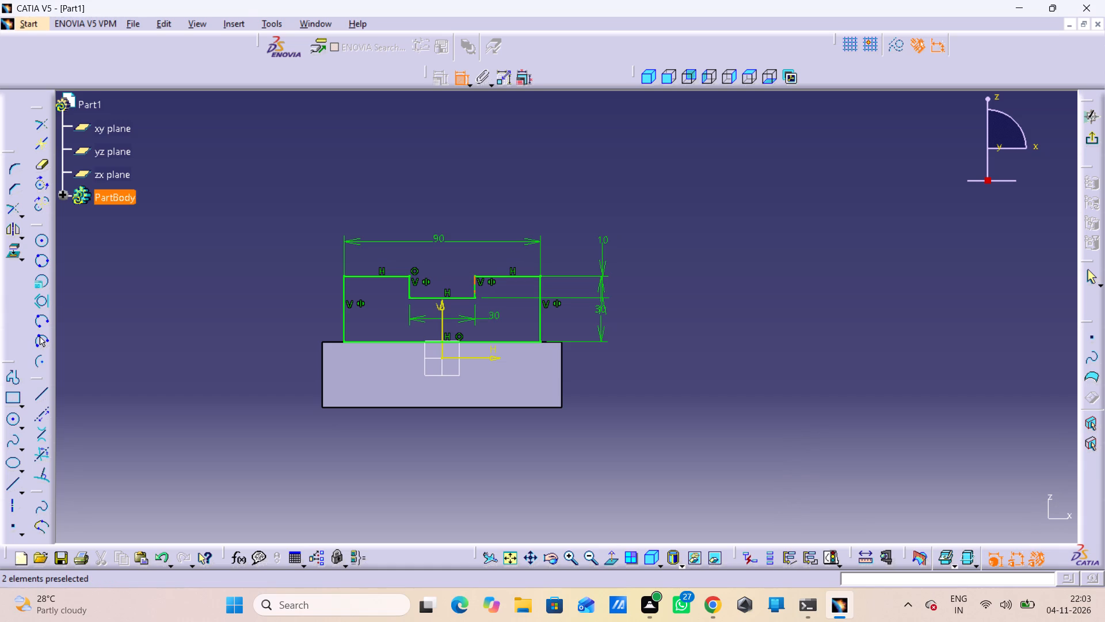
pyautogui.moveTo(600, 284); pyautogui.dragTo(570, 261)
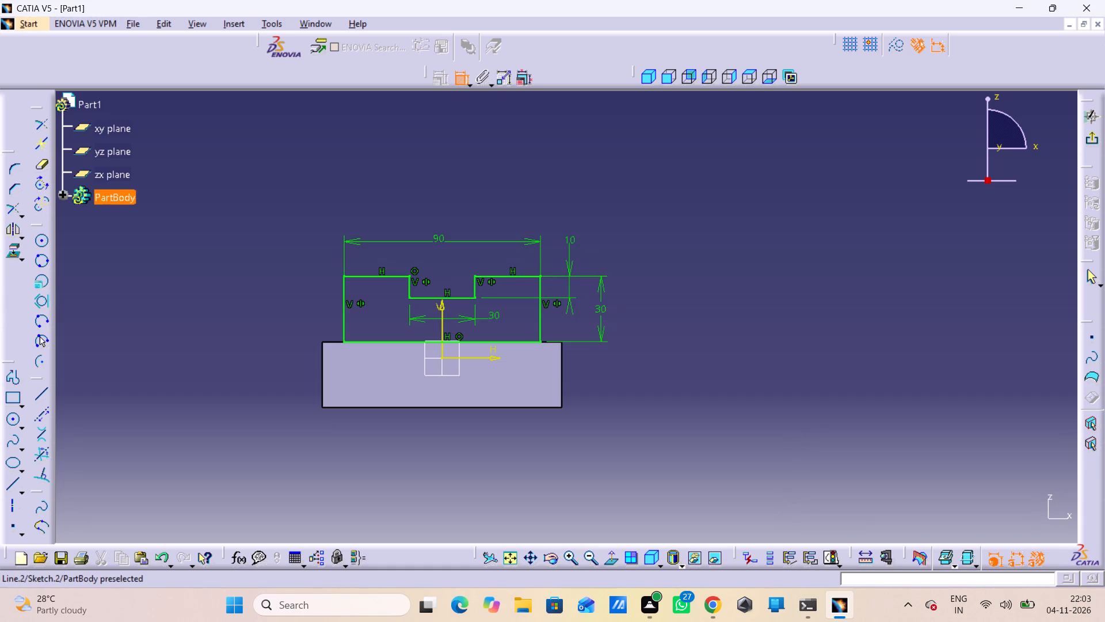
# Finish the sketch and pad the notched profile 20 mm, with the direction reversed so it extends over the block.
pyautogui.click(1089, 146)
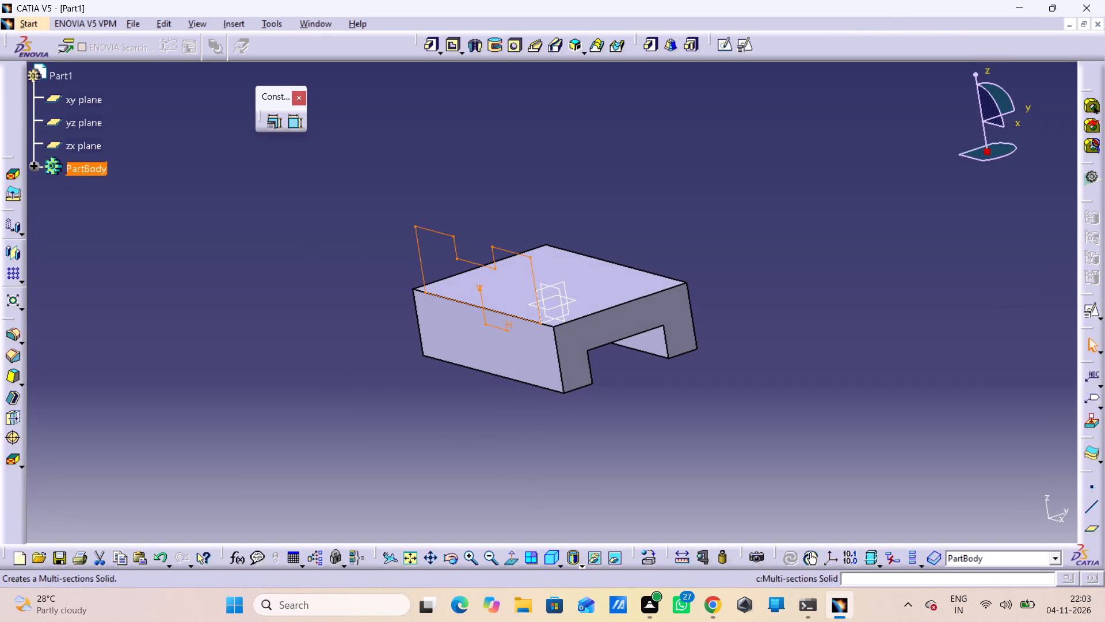
pyautogui.click(427, 47)
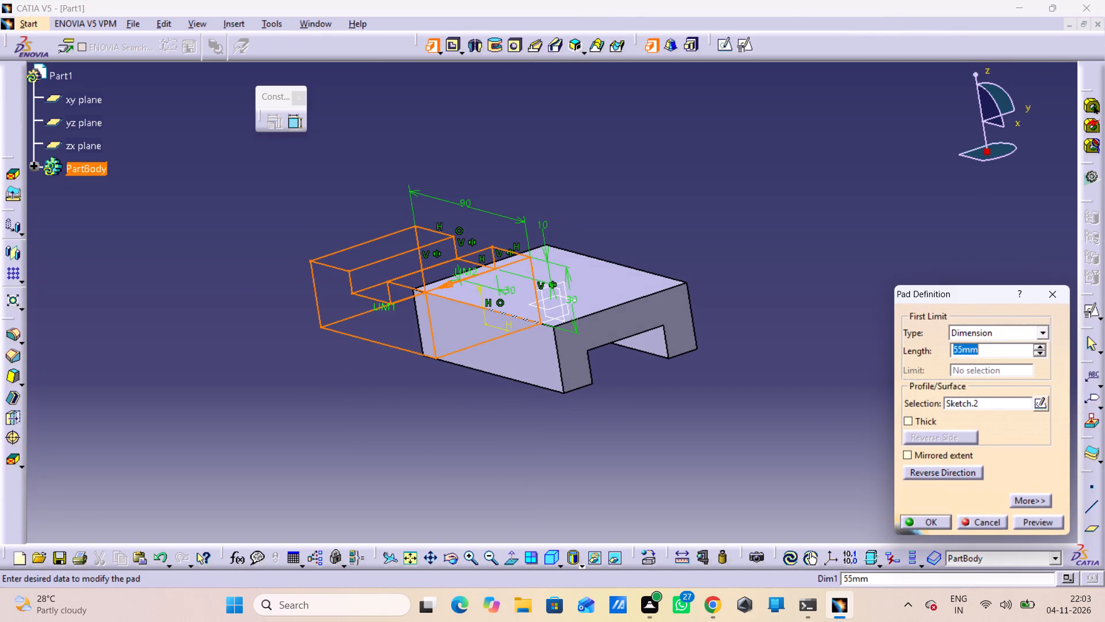
pyautogui.click(938, 470)
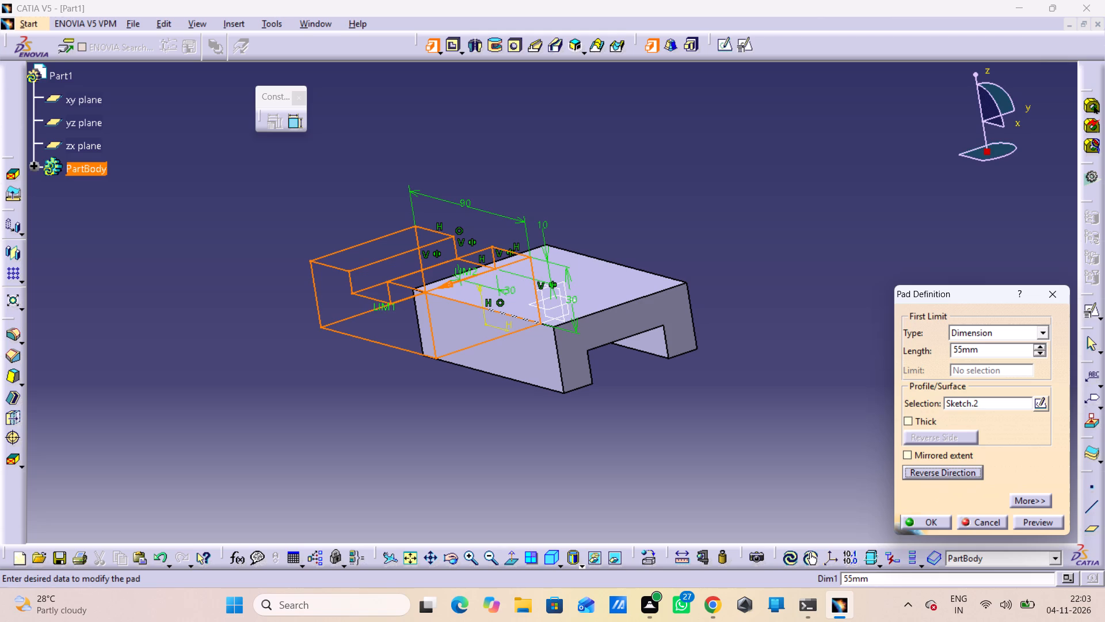
pyautogui.write('20')
pyautogui.press('Return')
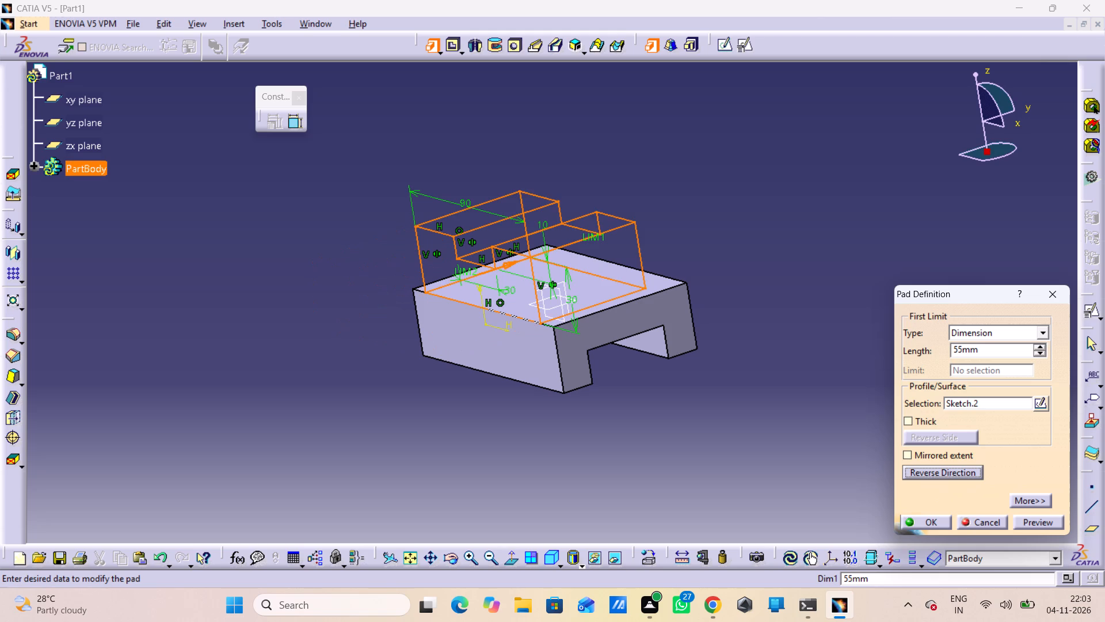
pyautogui.click(937, 472)
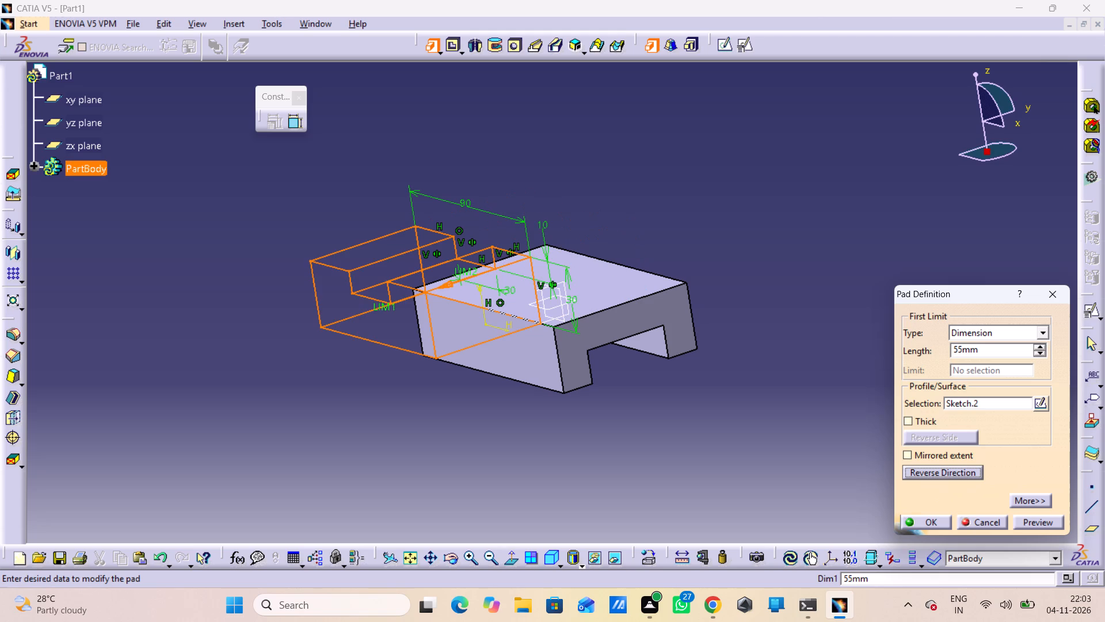
pyautogui.moveTo(996, 346); pyautogui.dragTo(908, 364)
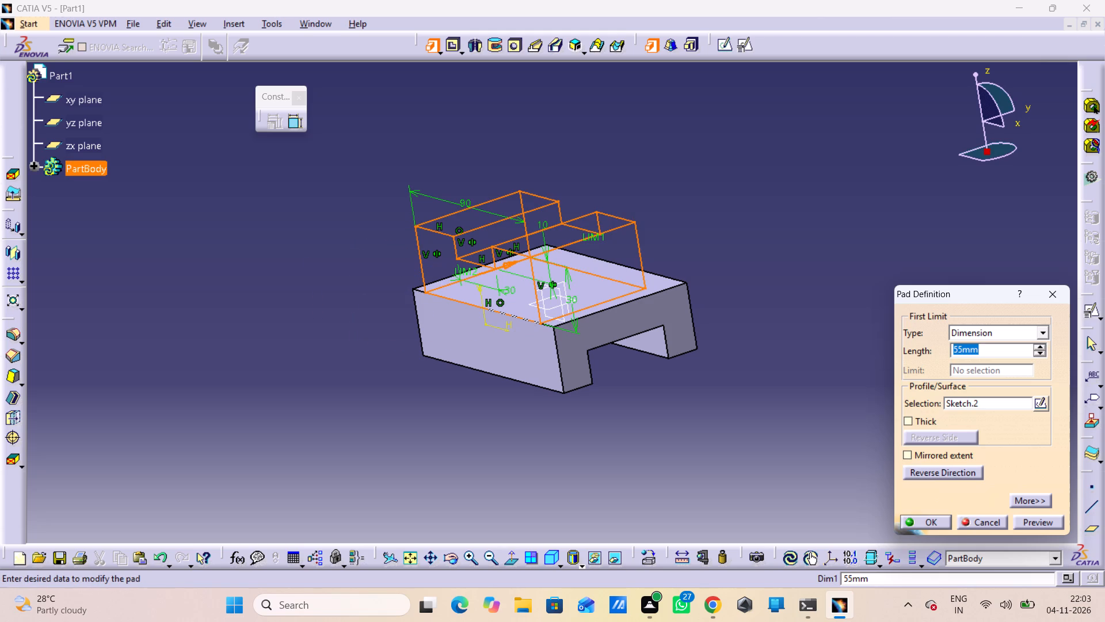
pyautogui.write('20')
pyautogui.press('Return')
pyautogui.click(904, 377)
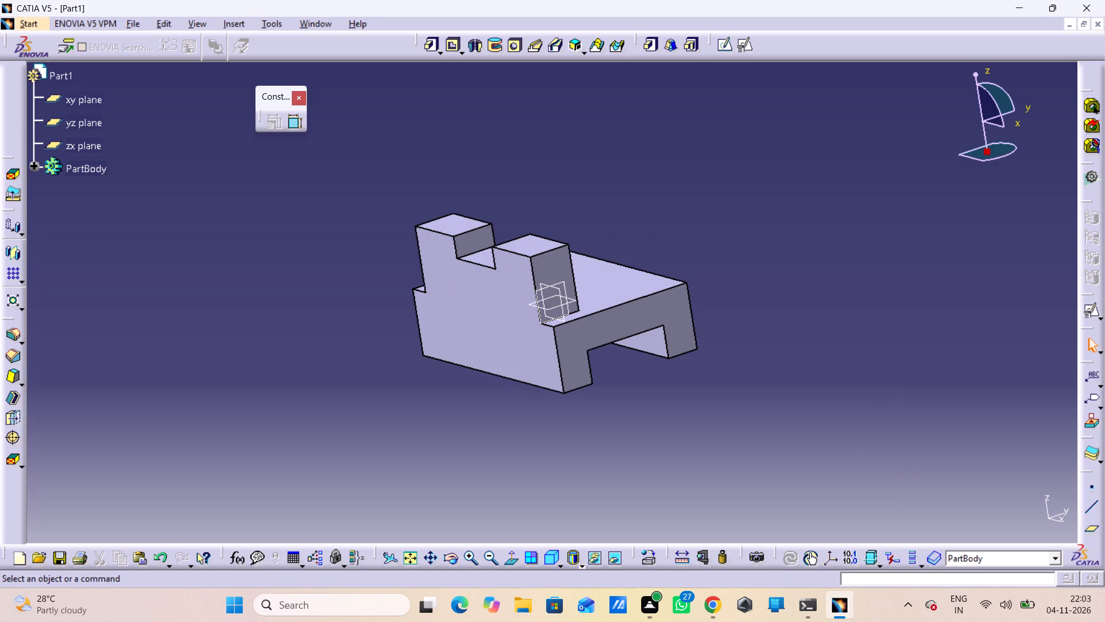
# Create a positioned sketch on the yz plane.
pyautogui.moveTo(840, 428); pyautogui.dragTo(680, 452, button='middle')
pyautogui.moveTo(840, 428); pyautogui.dragTo(680, 452, button='right')
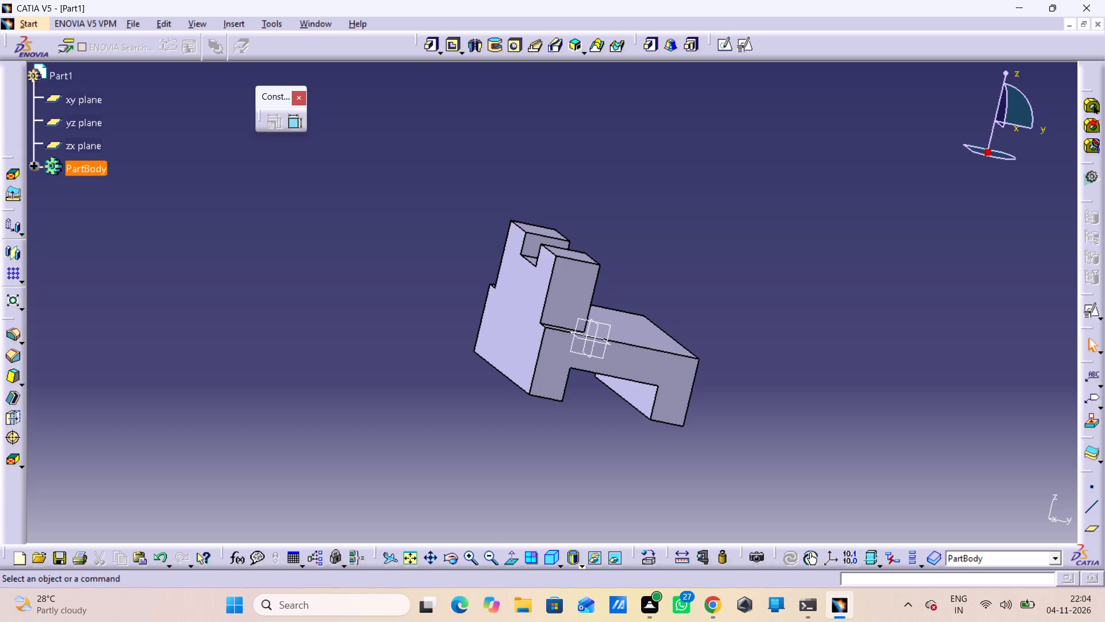
pyautogui.moveTo(780, 347); pyautogui.dragTo(713, 374, button='middle')
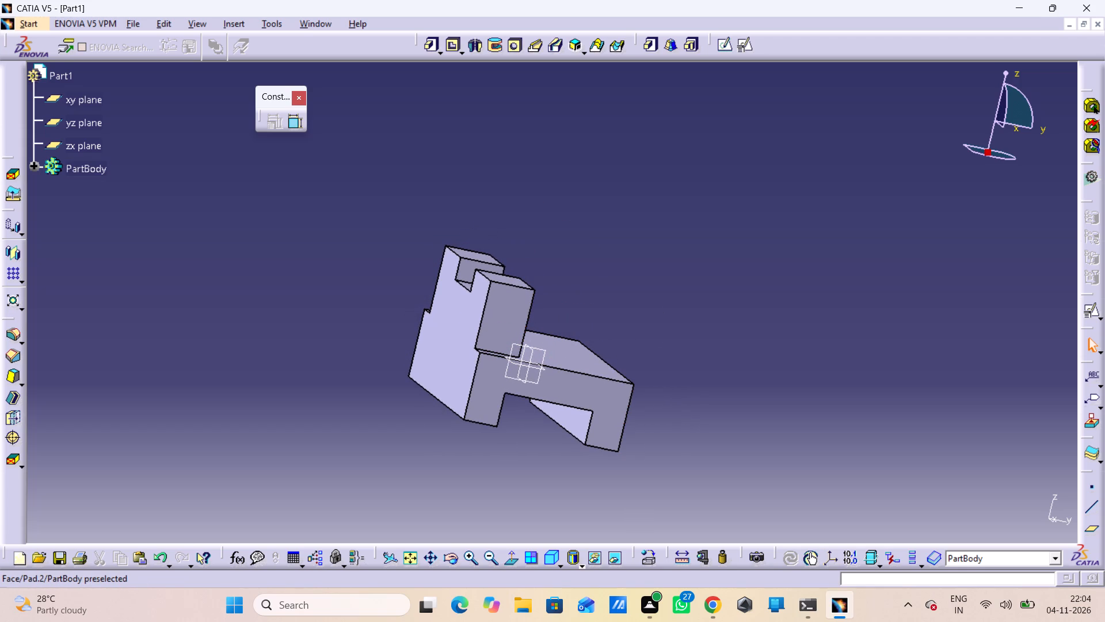
pyautogui.click(538, 348)
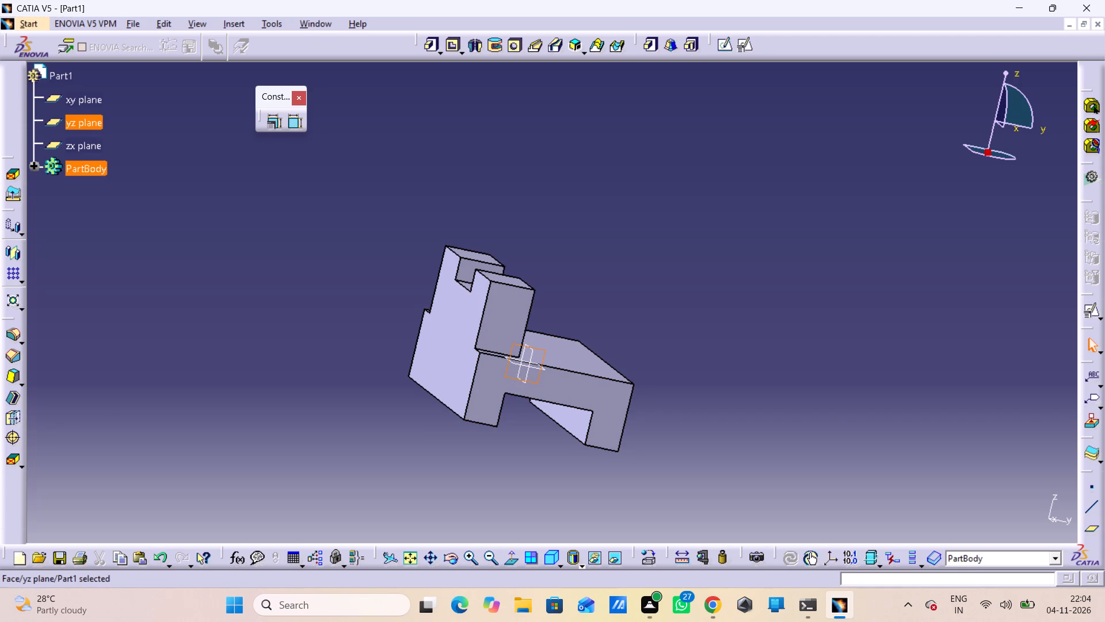
pyautogui.click(745, 41)
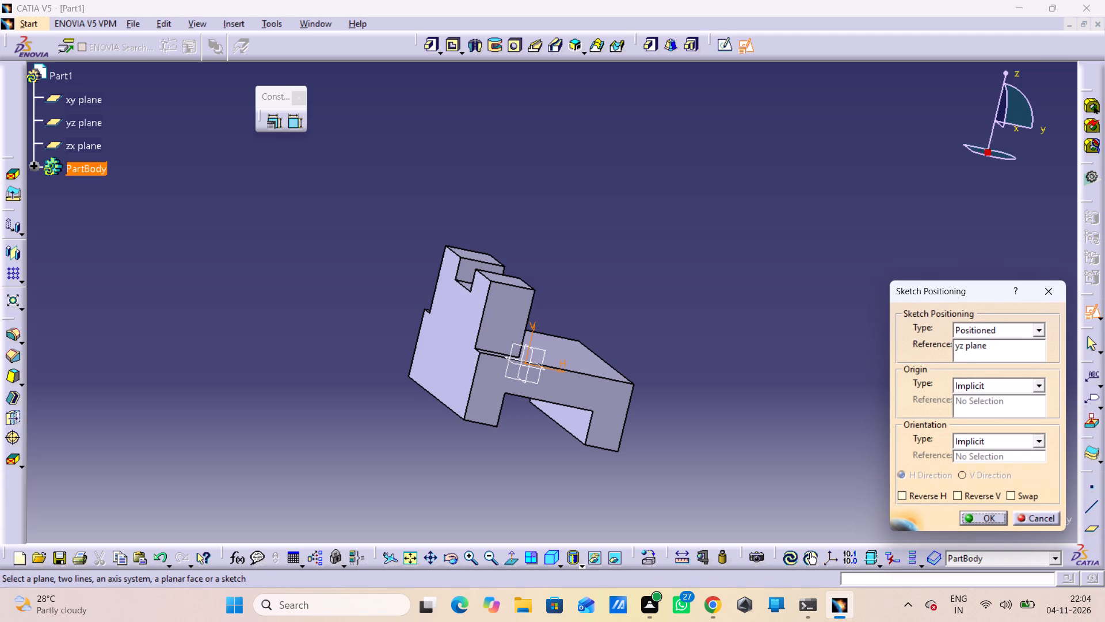
pyautogui.click(968, 517)
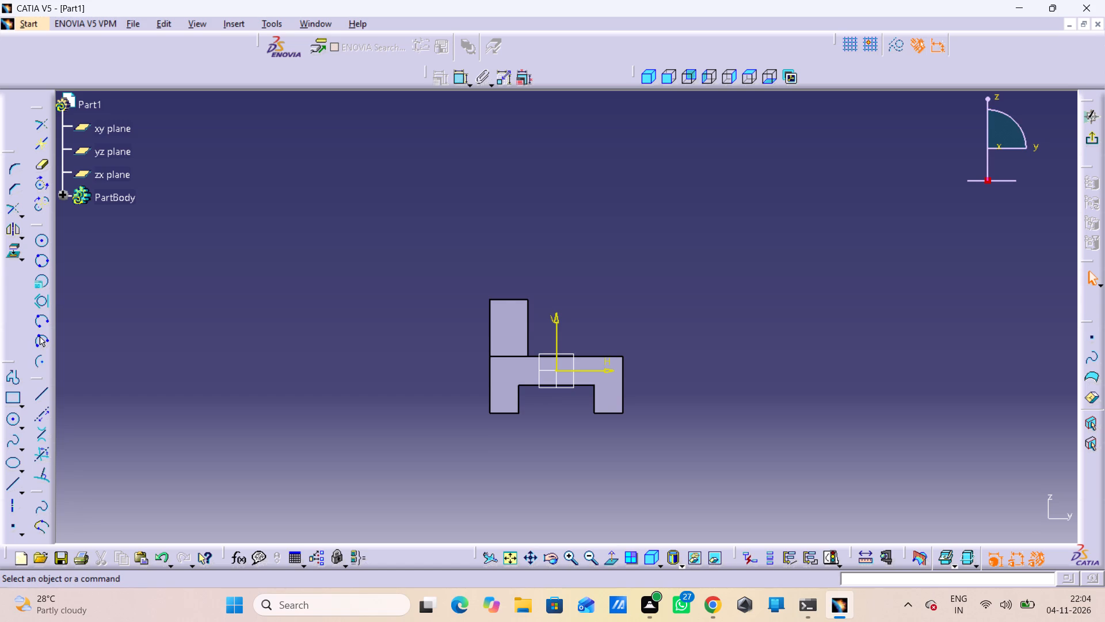
# Sketch a closed slope-topped profile above the block beside the upright, about 36 mm wide, 27 mm high at the upright and 6 mm at the far end.
pyautogui.doubleClick(11, 376)
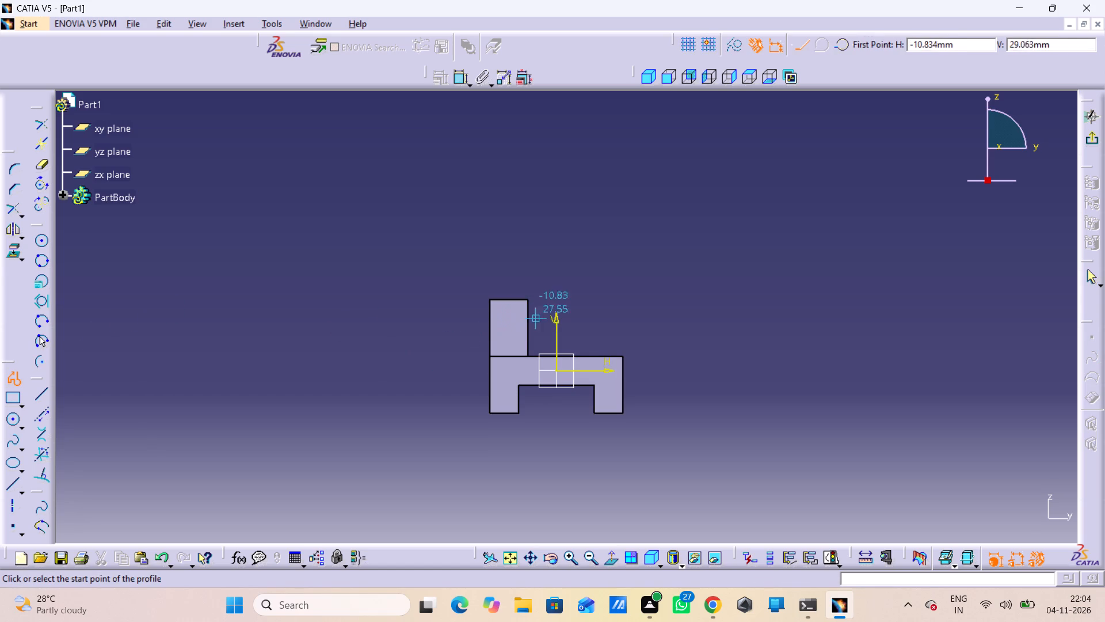
pyautogui.click(541, 299)
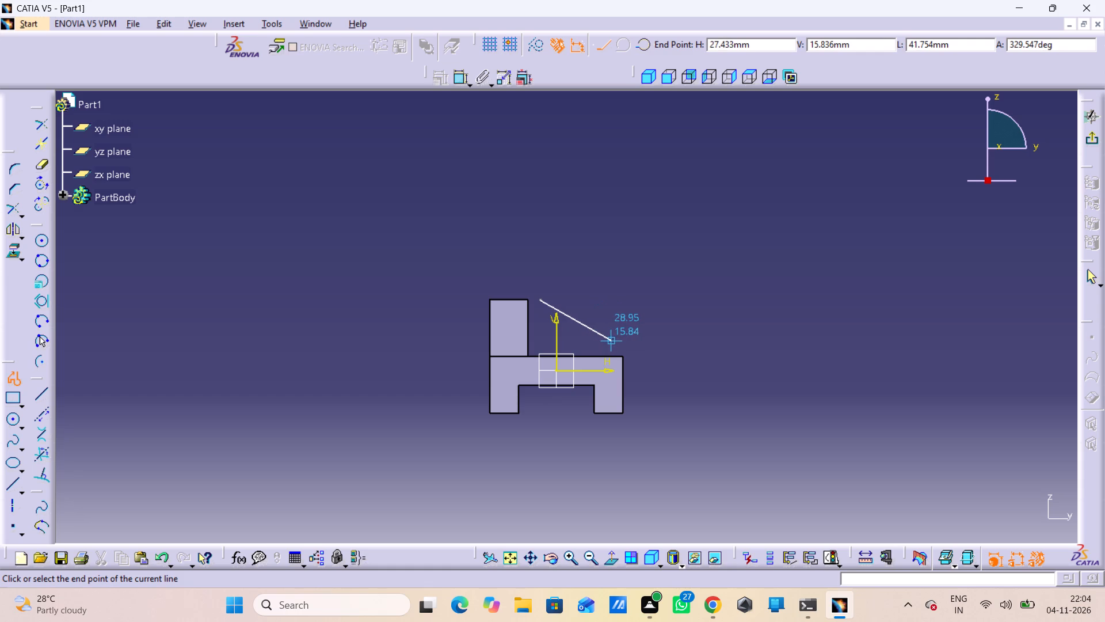
pyautogui.click(609, 340)
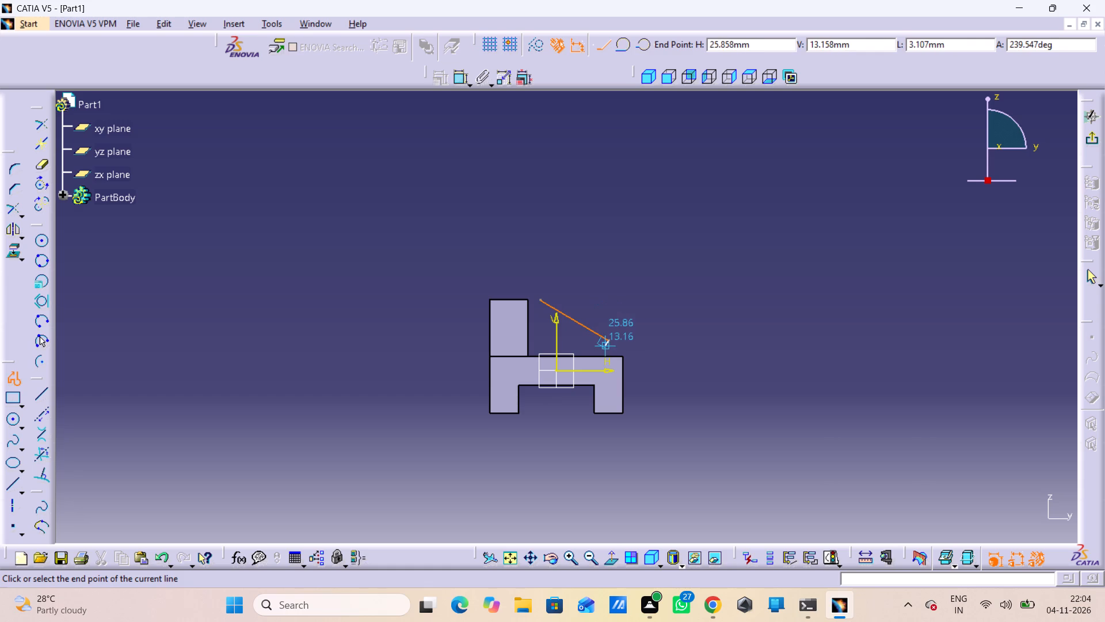
pyautogui.click(606, 351)
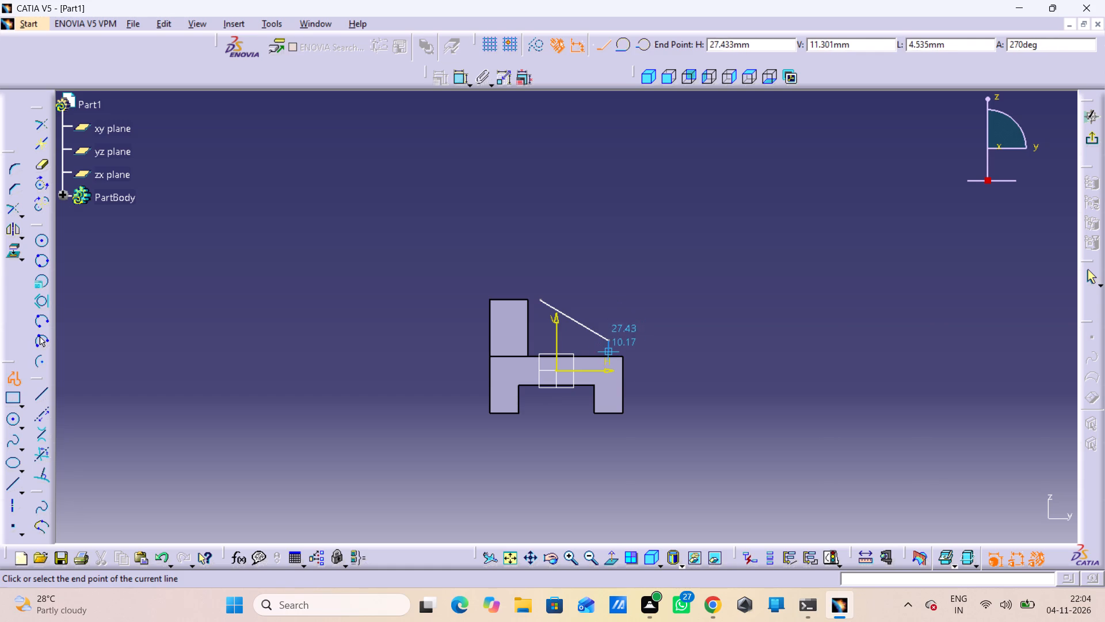
pyautogui.click(540, 354)
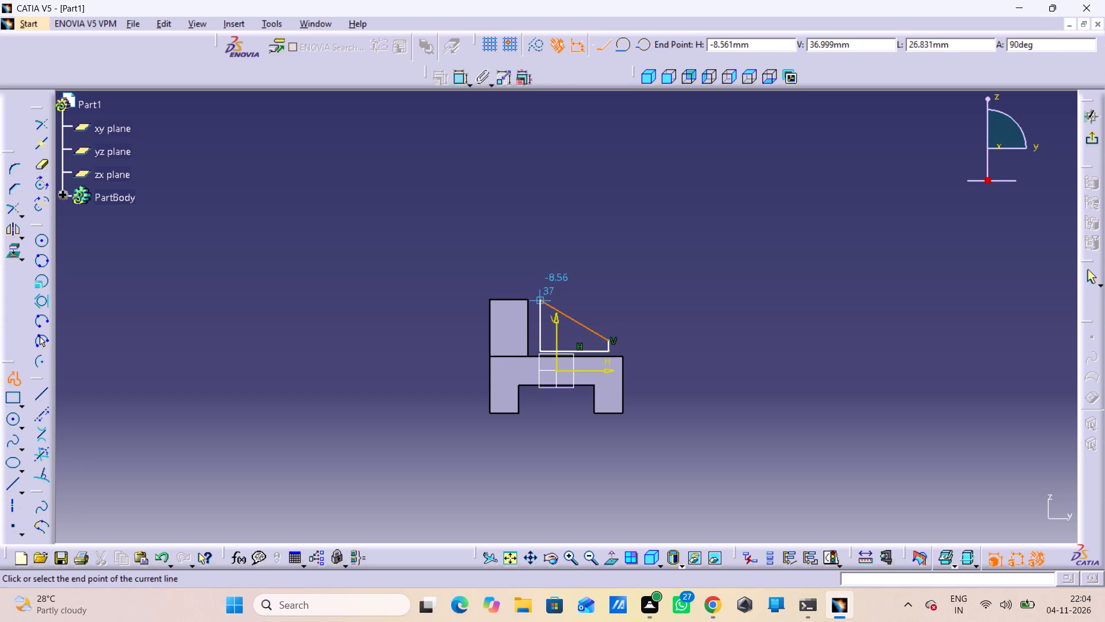
pyautogui.click(541, 299)
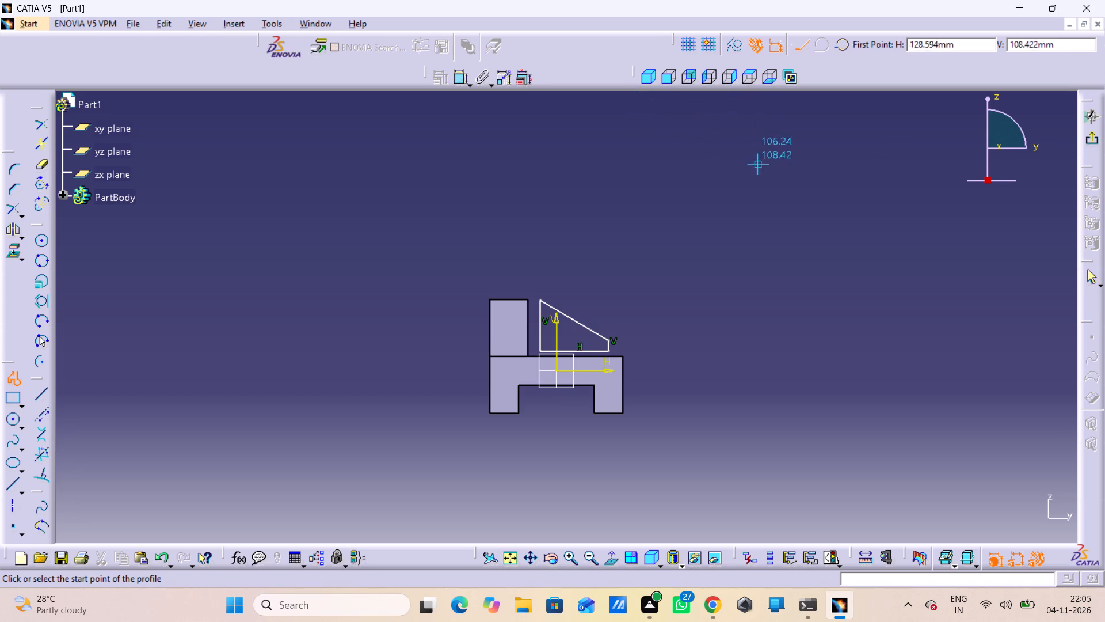
pyautogui.click(1090, 276)
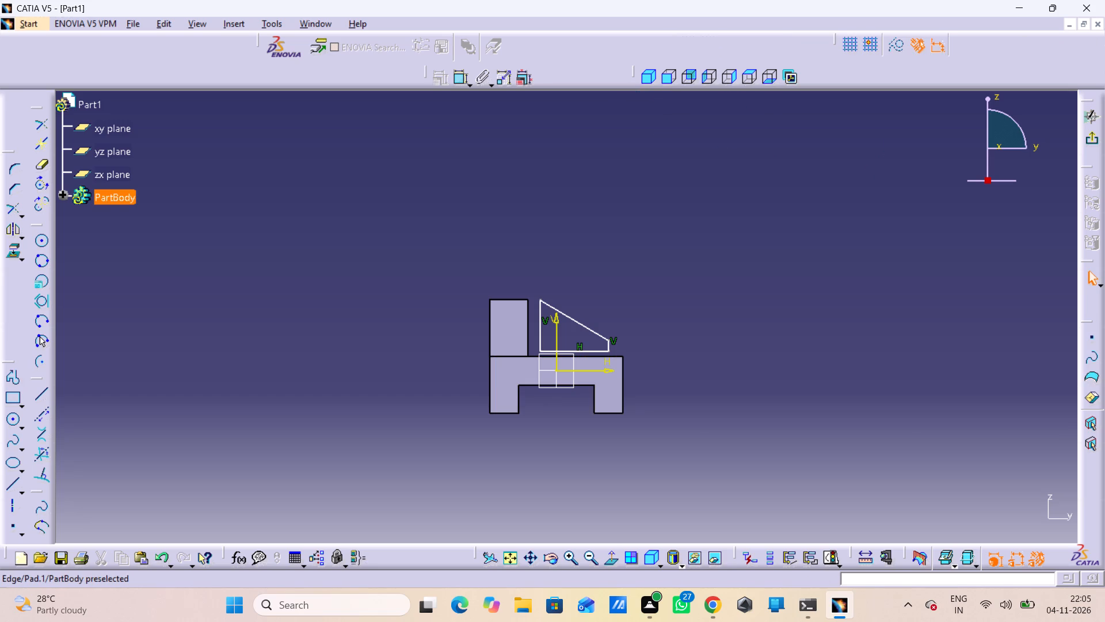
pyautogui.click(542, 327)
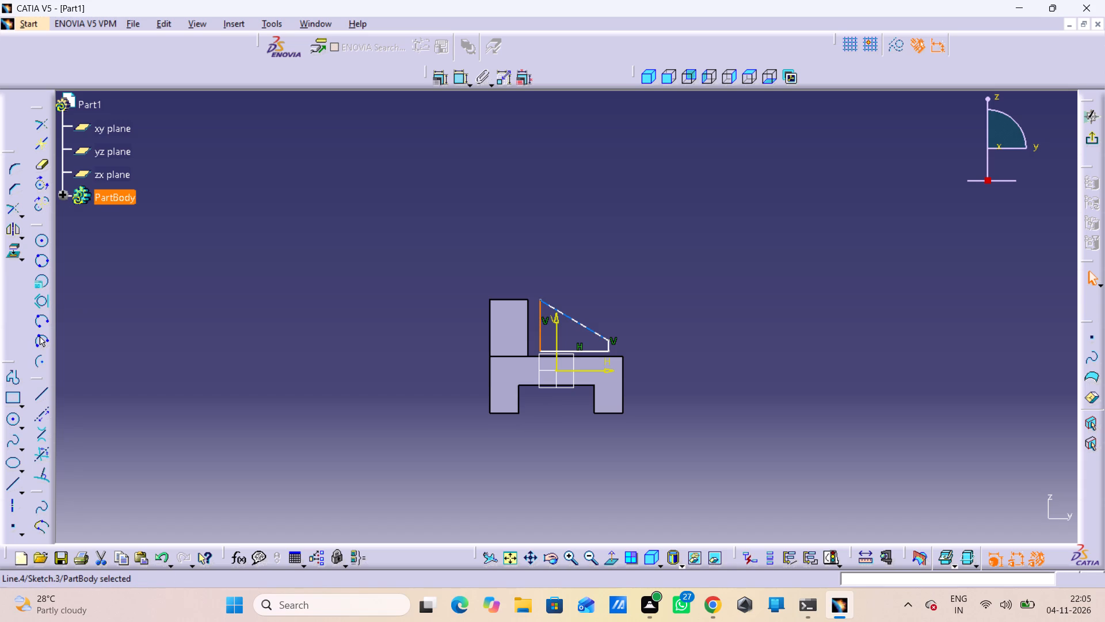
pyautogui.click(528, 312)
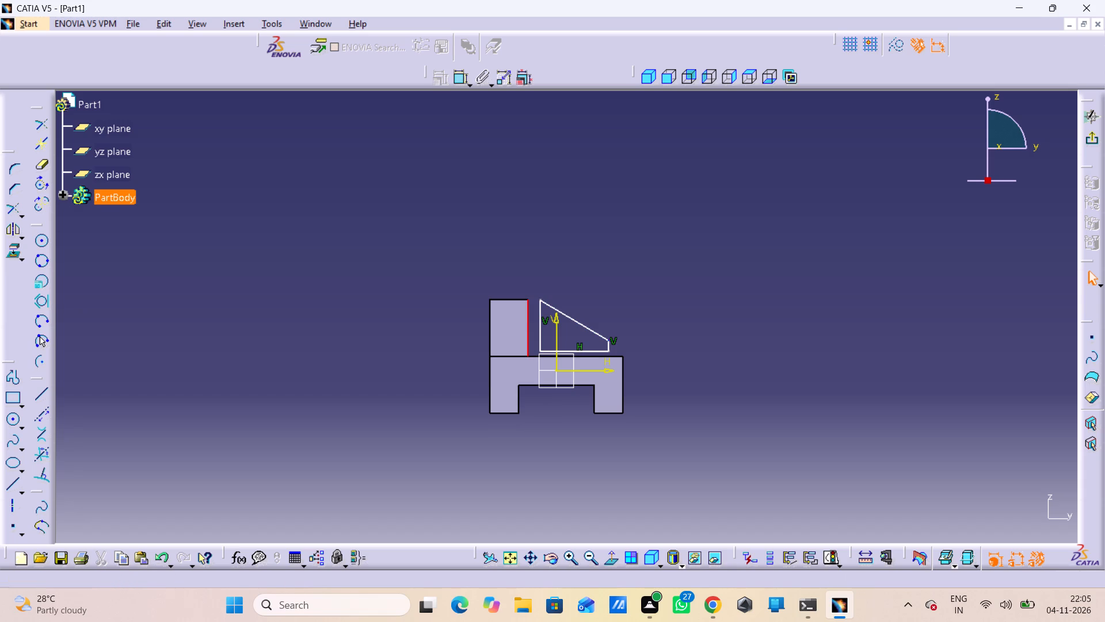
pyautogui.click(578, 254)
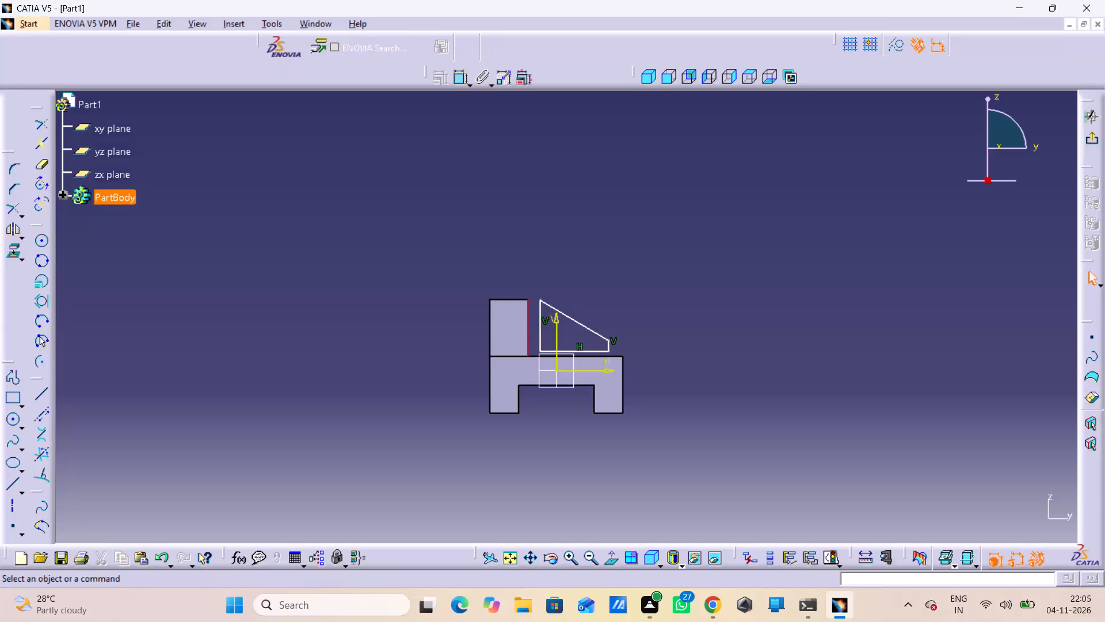
# Dimension the profile's short vertical edge and set its height to 10 mm.
pyautogui.doubleClick(460, 81)
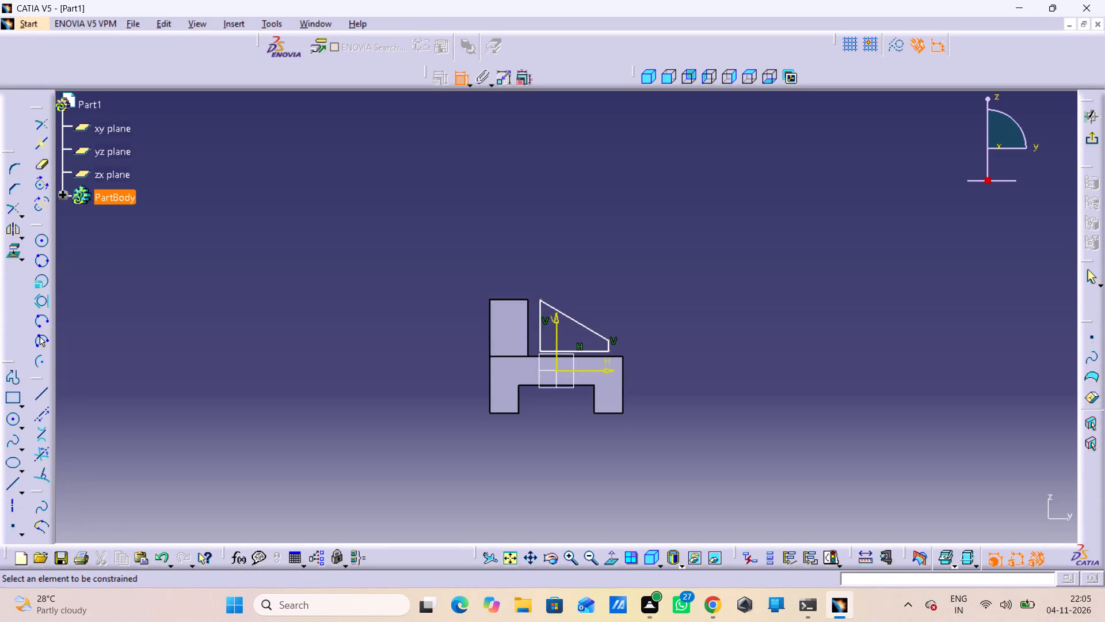
pyautogui.click(608, 344)
pyautogui.click(702, 354)
pyautogui.doubleClick(703, 354)
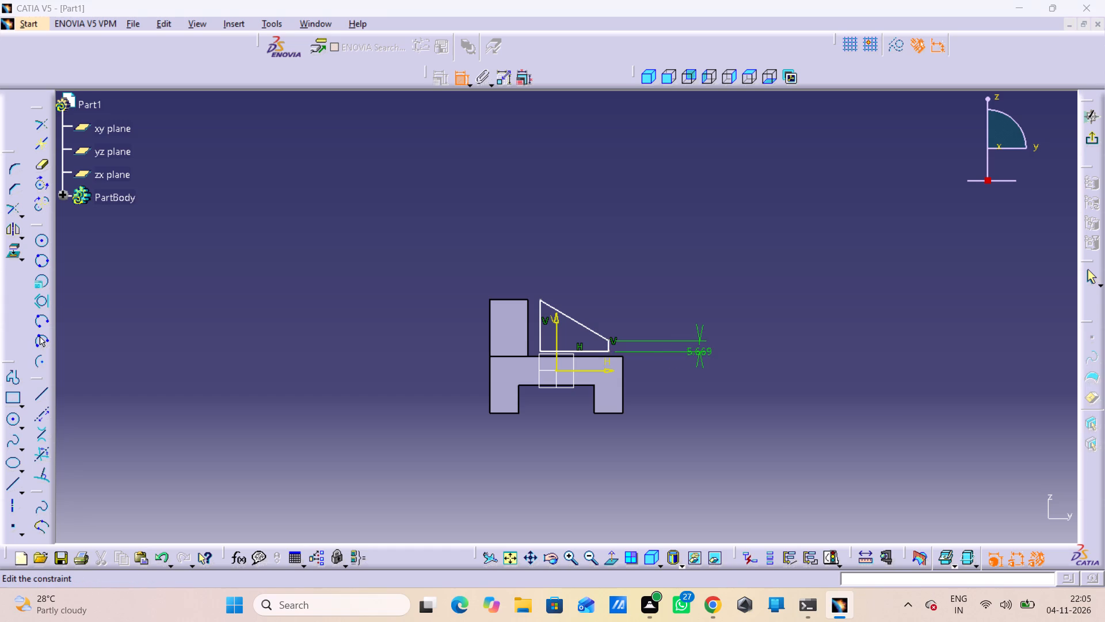
pyautogui.write('10')
pyautogui.press('Return')
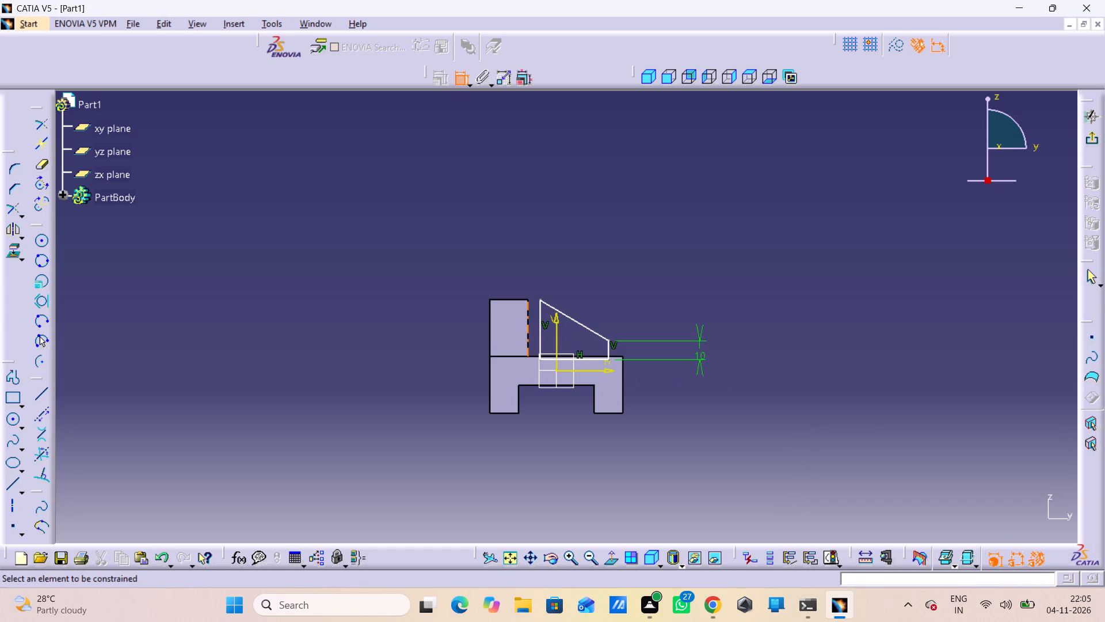
# Constrain the sloped profile's bottom edge coincident with the top edge of the block.
pyautogui.click(551, 357)
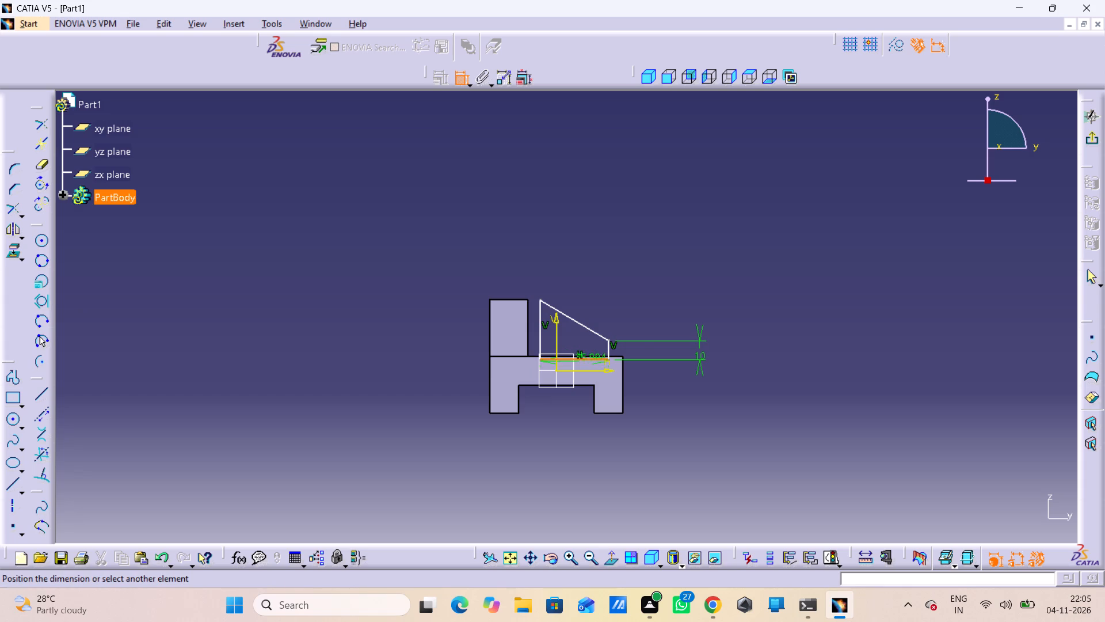
pyautogui.click(618, 354)
pyautogui.moveTo(769, 309); pyautogui.dragTo(769, 314, button='right')
pyautogui.moveTo(808, 419); pyautogui.dragTo(799, 420)
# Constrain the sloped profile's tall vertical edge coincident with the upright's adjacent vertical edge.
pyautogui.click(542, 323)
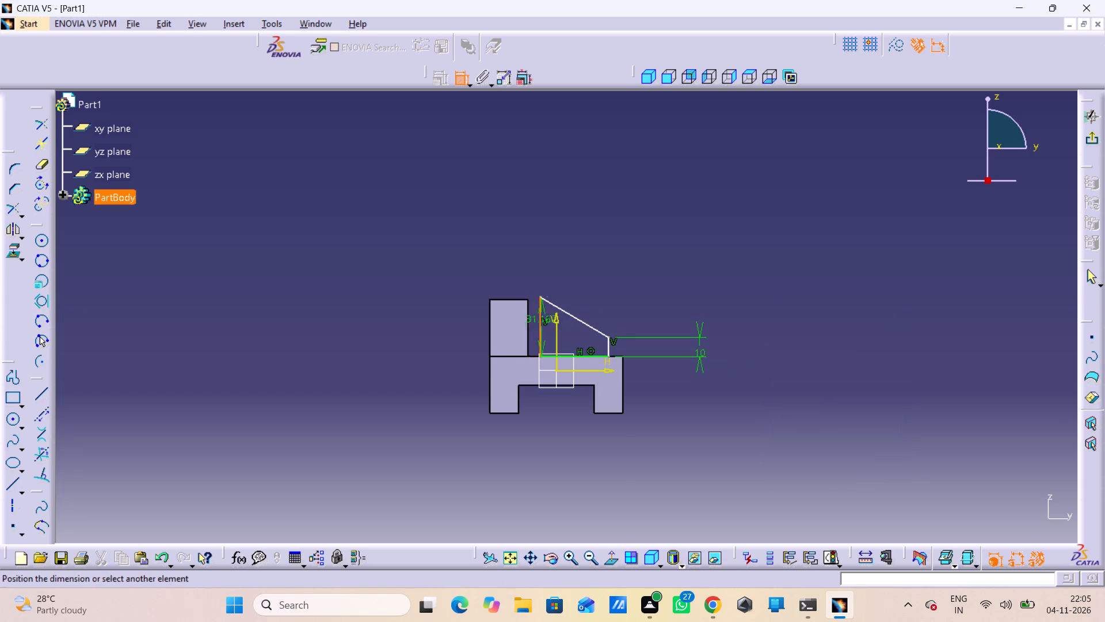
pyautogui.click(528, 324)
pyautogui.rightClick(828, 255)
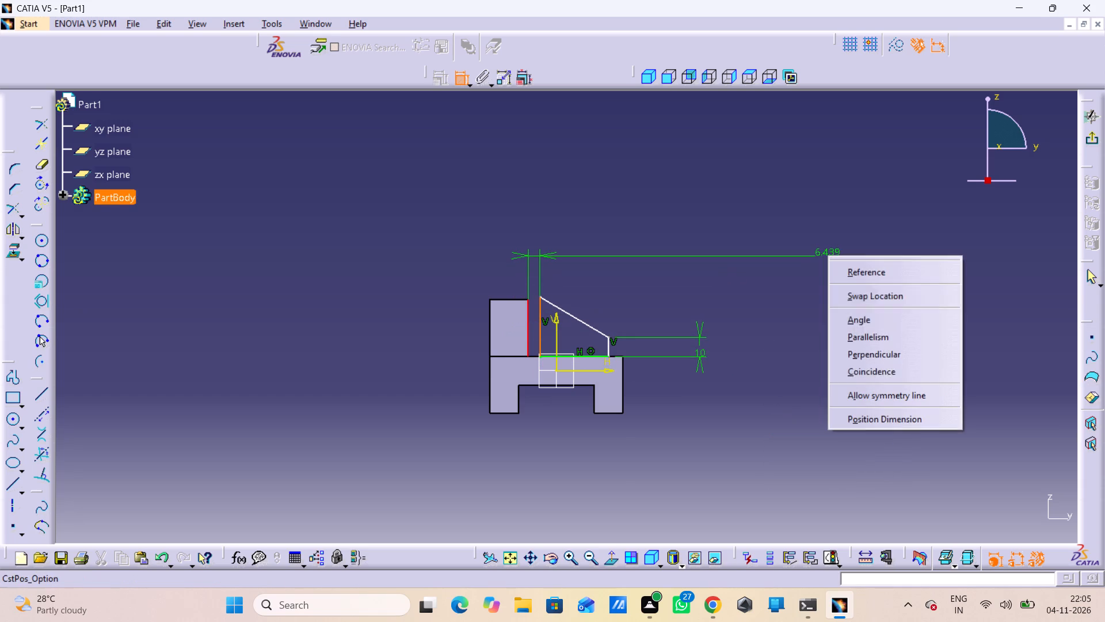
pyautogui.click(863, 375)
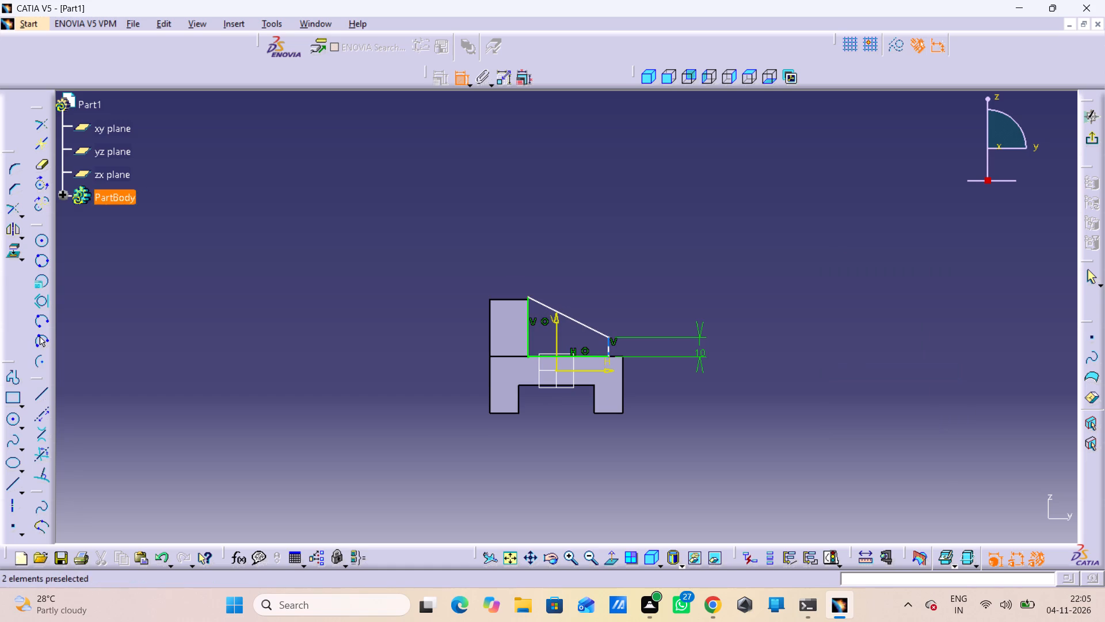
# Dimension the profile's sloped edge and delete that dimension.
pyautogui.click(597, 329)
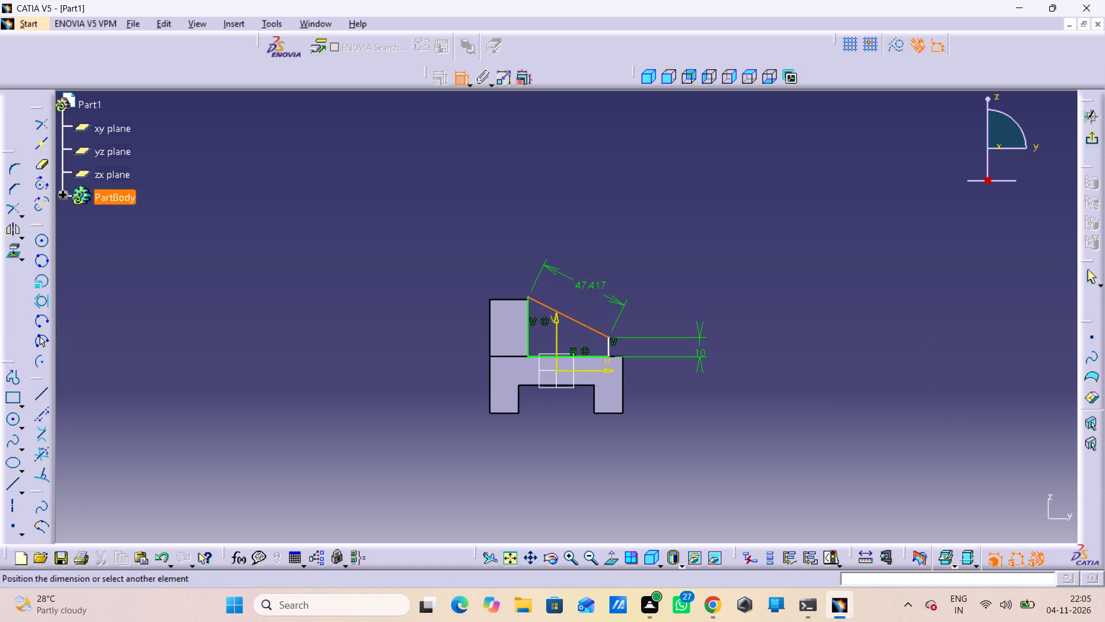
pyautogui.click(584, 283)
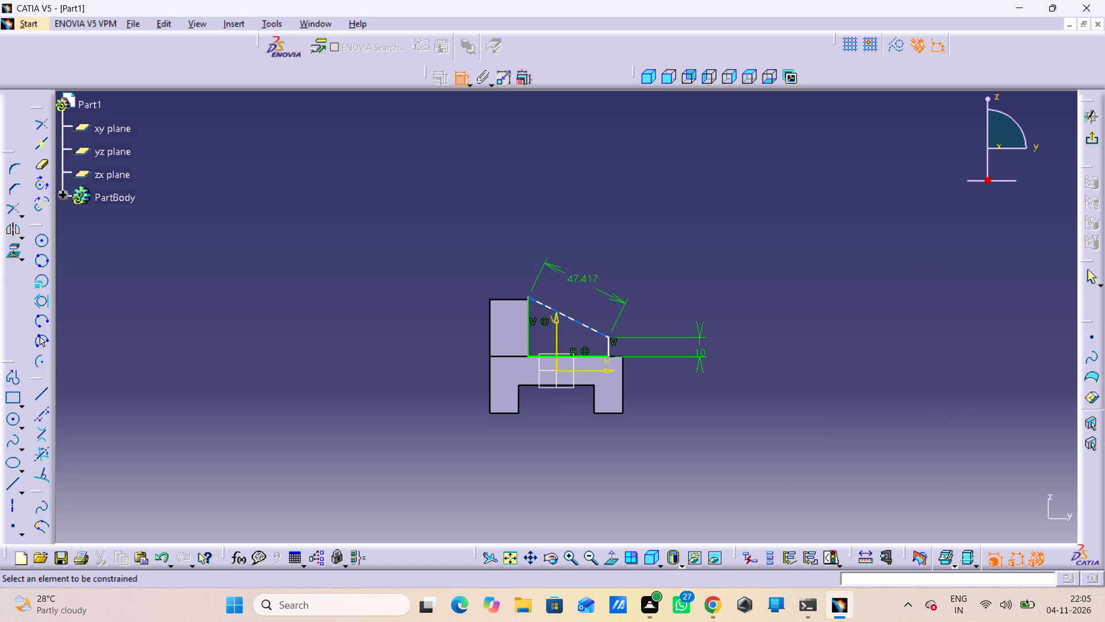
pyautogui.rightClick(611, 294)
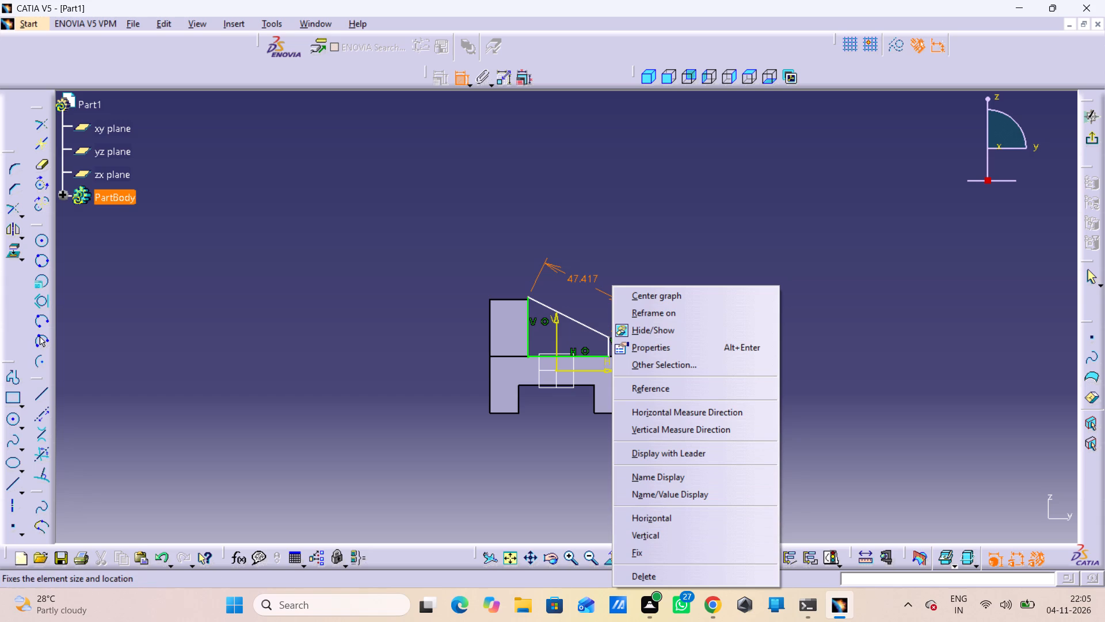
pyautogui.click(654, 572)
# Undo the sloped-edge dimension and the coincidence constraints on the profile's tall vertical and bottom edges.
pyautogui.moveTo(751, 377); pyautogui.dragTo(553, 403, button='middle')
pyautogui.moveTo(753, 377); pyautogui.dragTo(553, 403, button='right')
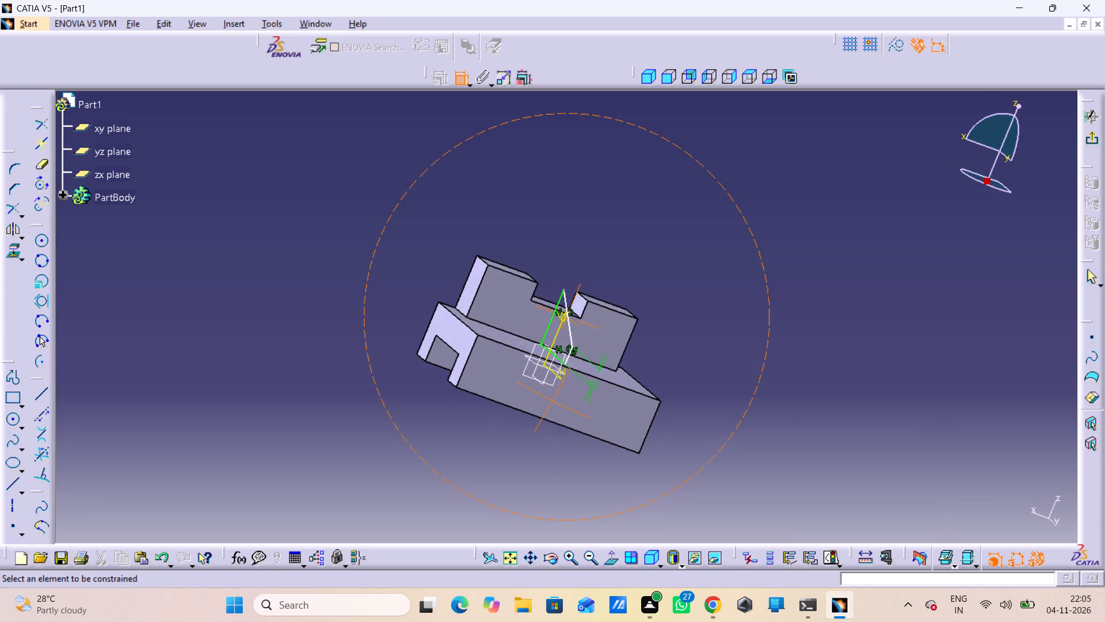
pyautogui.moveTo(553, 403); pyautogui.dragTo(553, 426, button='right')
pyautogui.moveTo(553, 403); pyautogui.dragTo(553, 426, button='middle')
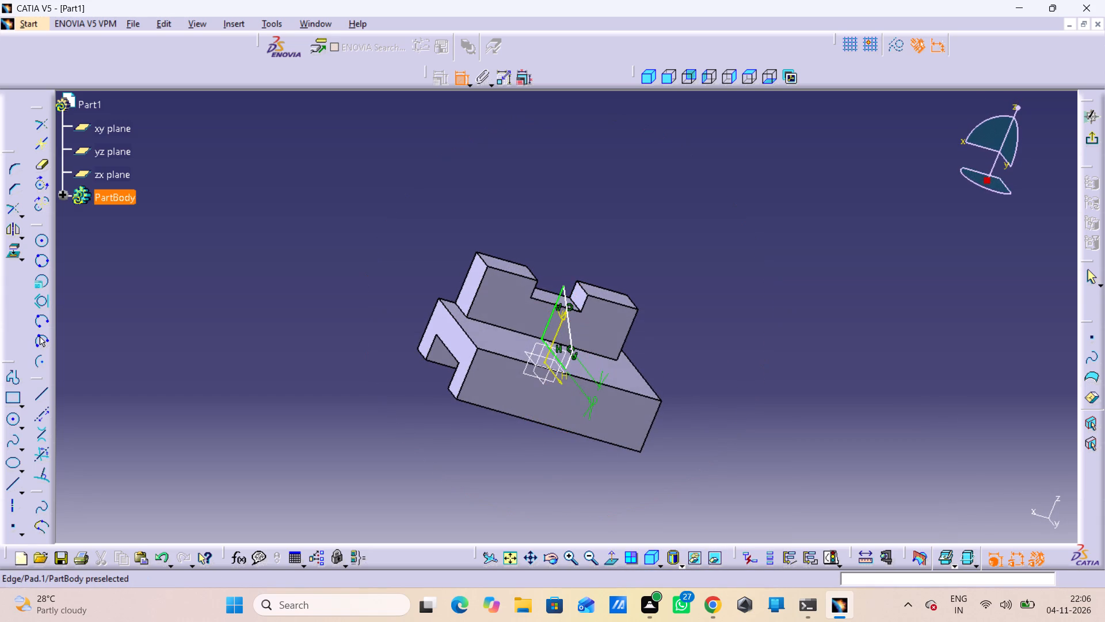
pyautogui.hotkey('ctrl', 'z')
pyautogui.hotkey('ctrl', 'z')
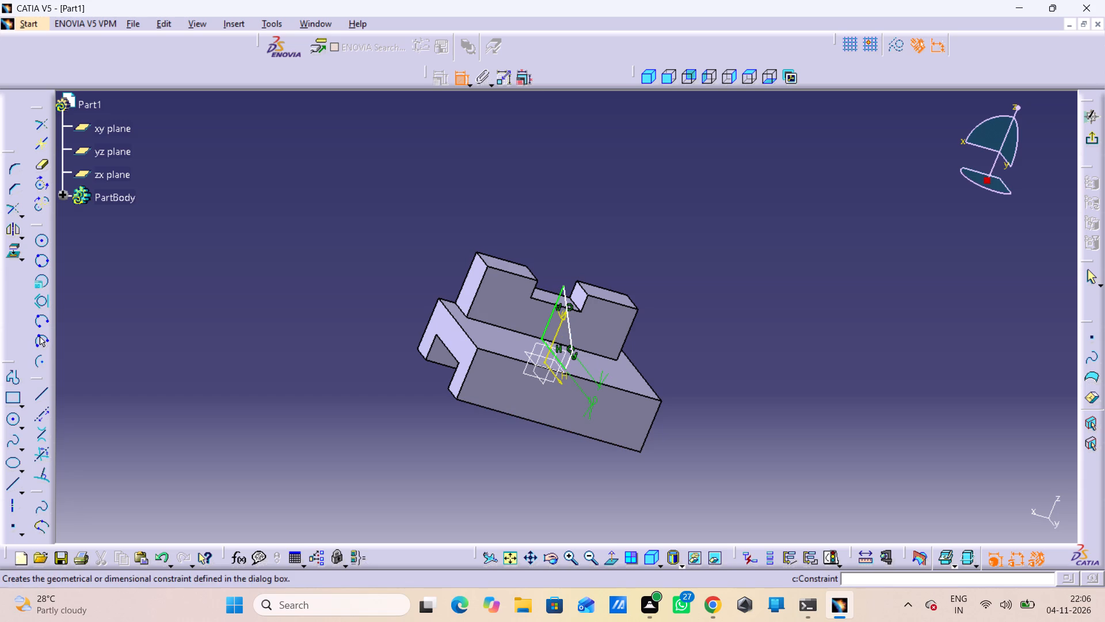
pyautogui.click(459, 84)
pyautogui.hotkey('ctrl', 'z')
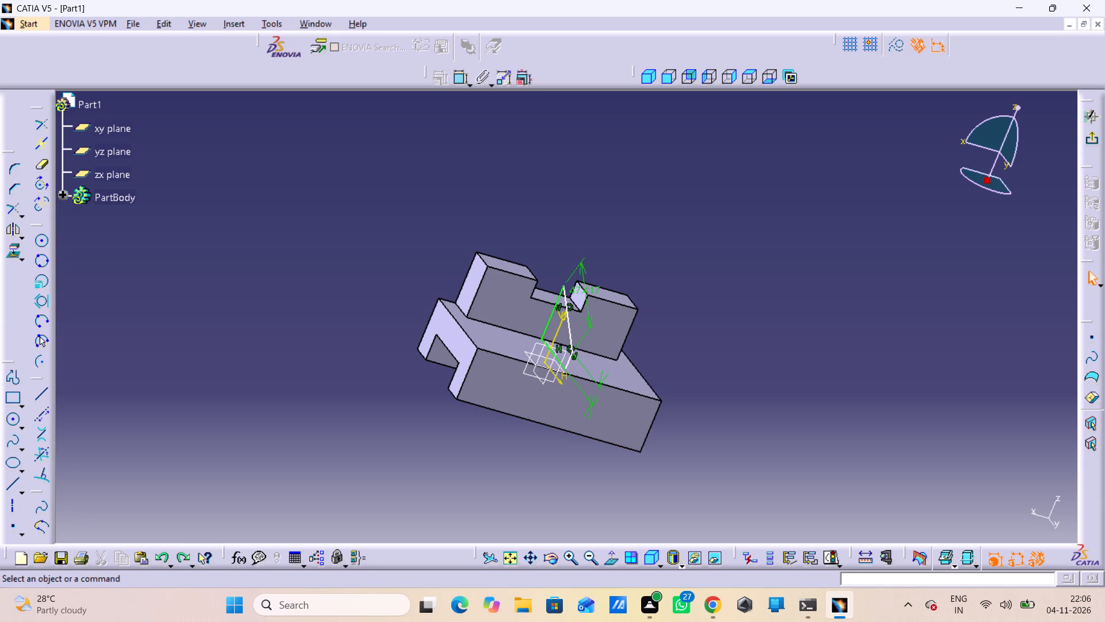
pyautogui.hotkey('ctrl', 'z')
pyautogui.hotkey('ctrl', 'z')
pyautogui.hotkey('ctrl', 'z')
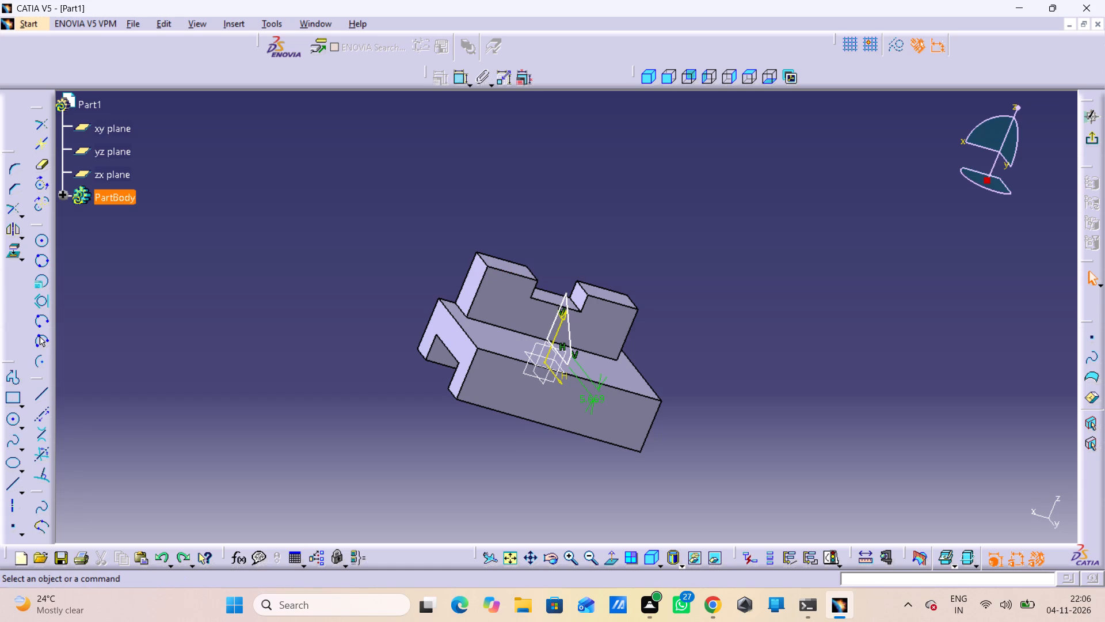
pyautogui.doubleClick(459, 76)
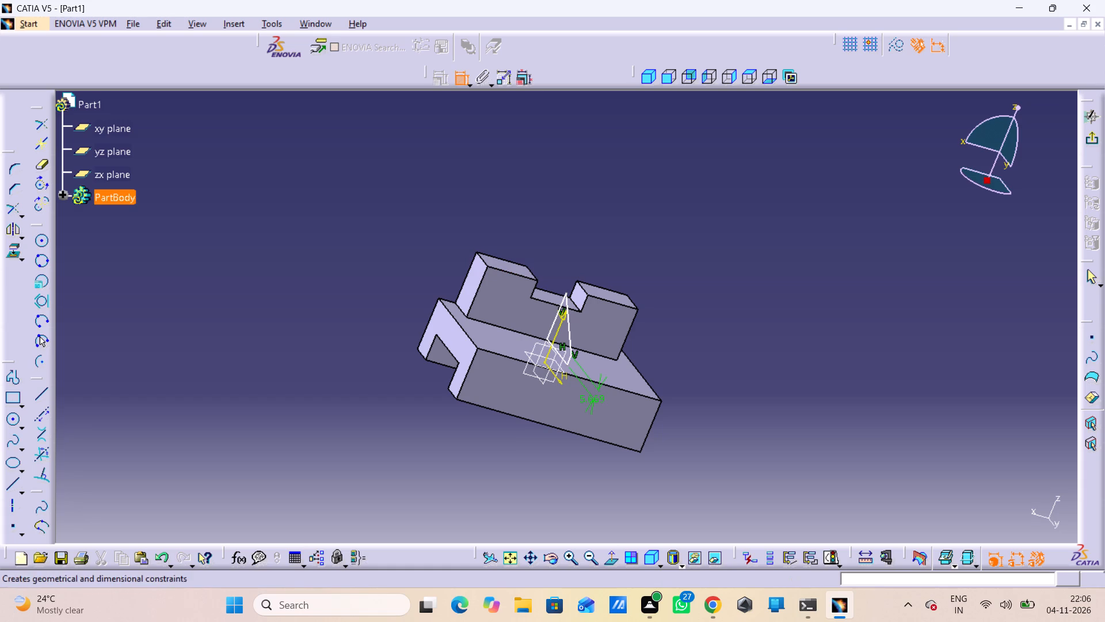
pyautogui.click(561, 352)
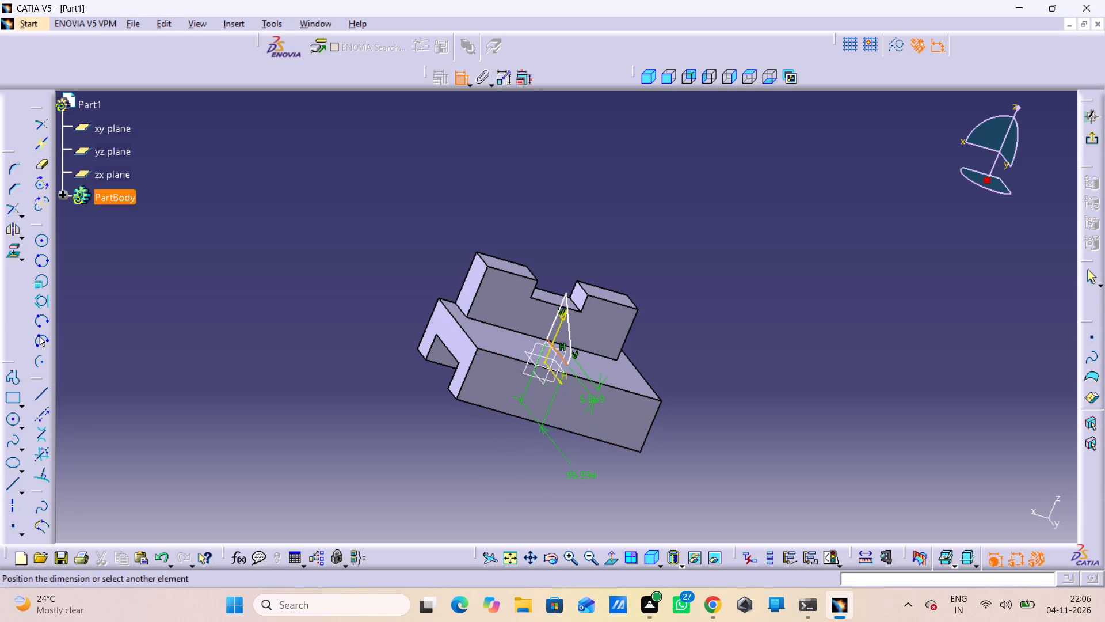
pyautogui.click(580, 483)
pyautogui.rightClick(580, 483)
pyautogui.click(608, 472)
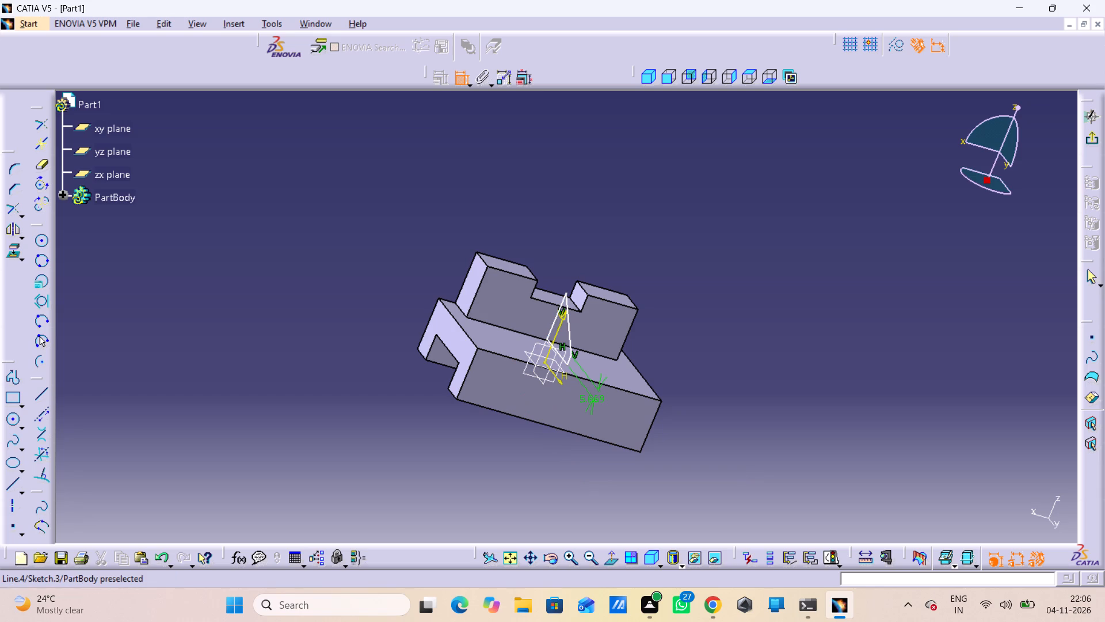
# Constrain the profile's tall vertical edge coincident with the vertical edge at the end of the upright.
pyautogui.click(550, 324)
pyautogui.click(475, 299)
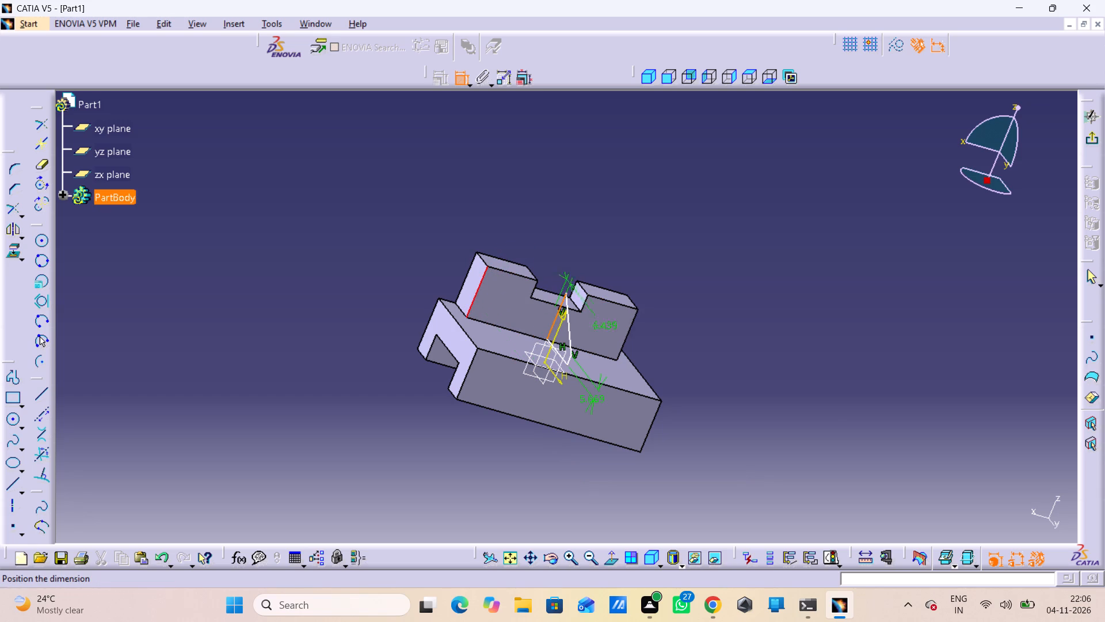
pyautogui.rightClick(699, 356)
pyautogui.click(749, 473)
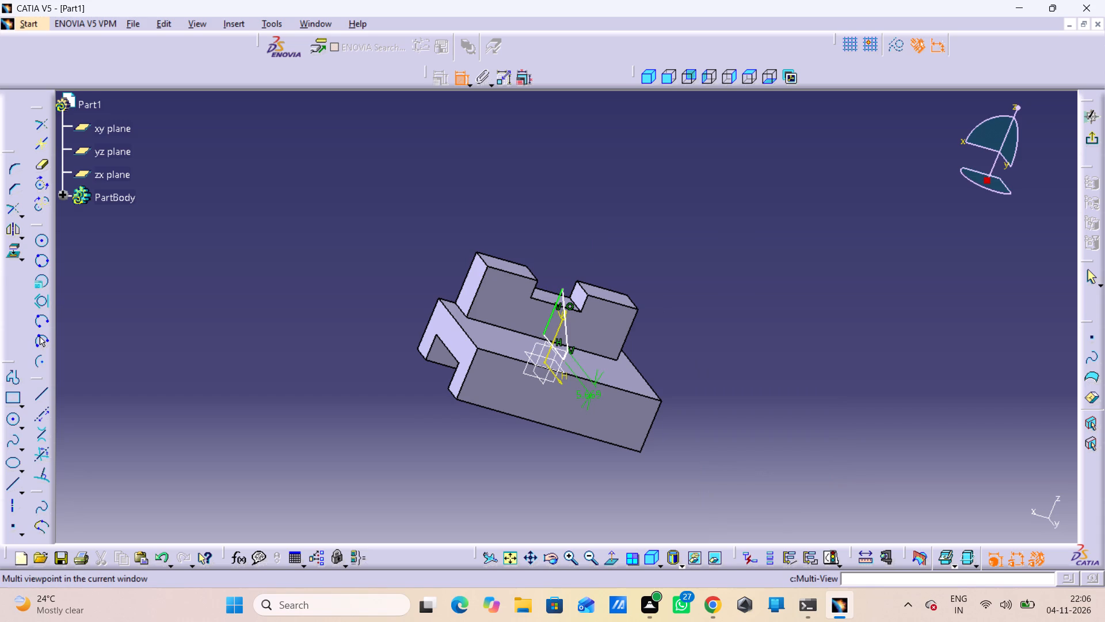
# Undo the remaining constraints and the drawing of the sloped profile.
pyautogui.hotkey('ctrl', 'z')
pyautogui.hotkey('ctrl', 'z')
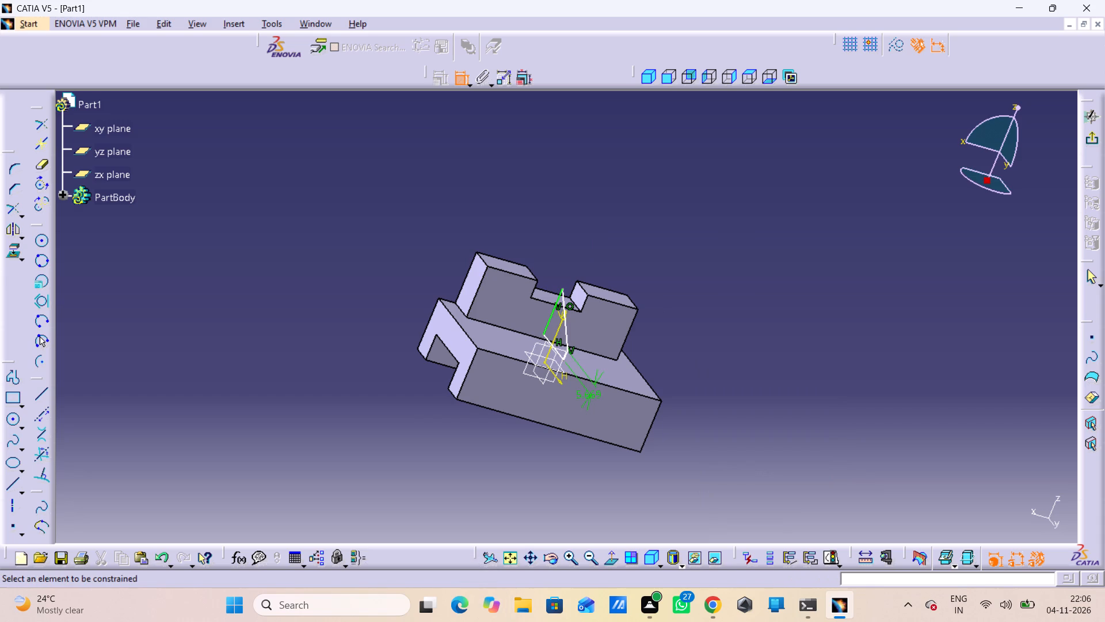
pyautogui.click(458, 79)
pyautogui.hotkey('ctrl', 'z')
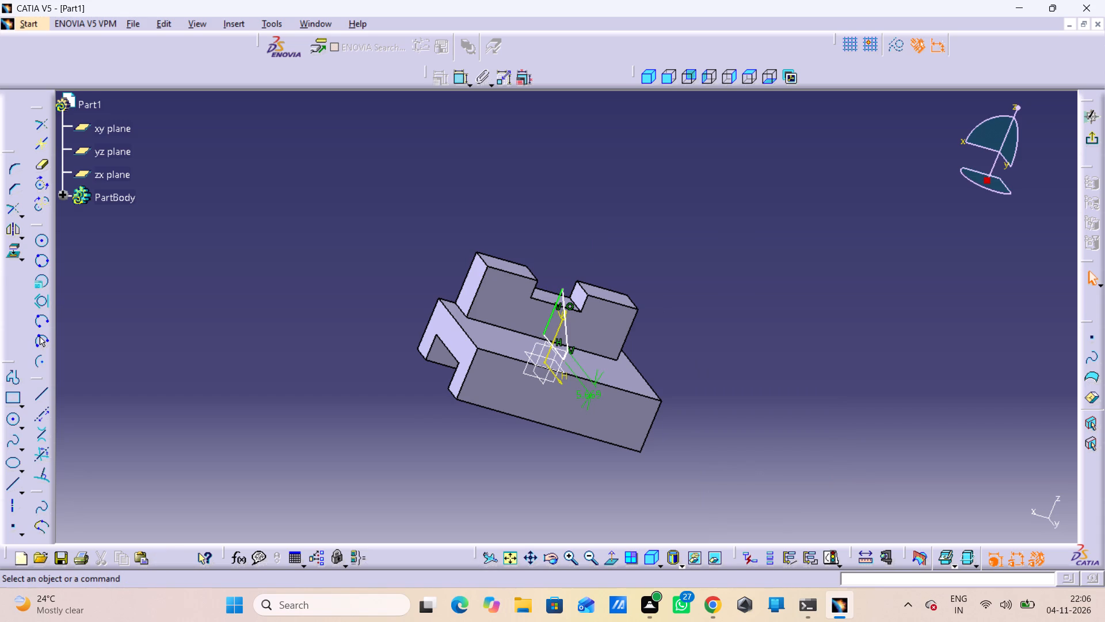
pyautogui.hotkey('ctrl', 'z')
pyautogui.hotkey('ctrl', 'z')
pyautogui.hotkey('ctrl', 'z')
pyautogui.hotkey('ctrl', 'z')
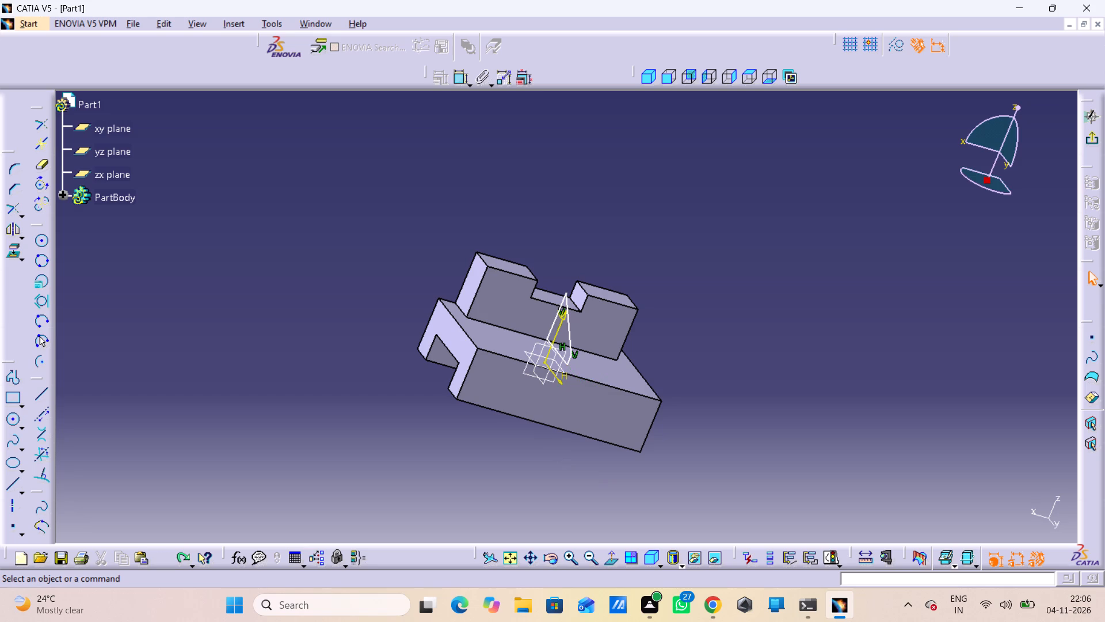
# Create a positioned sketch on the end face of the upright.
pyautogui.doubleClick(467, 289)
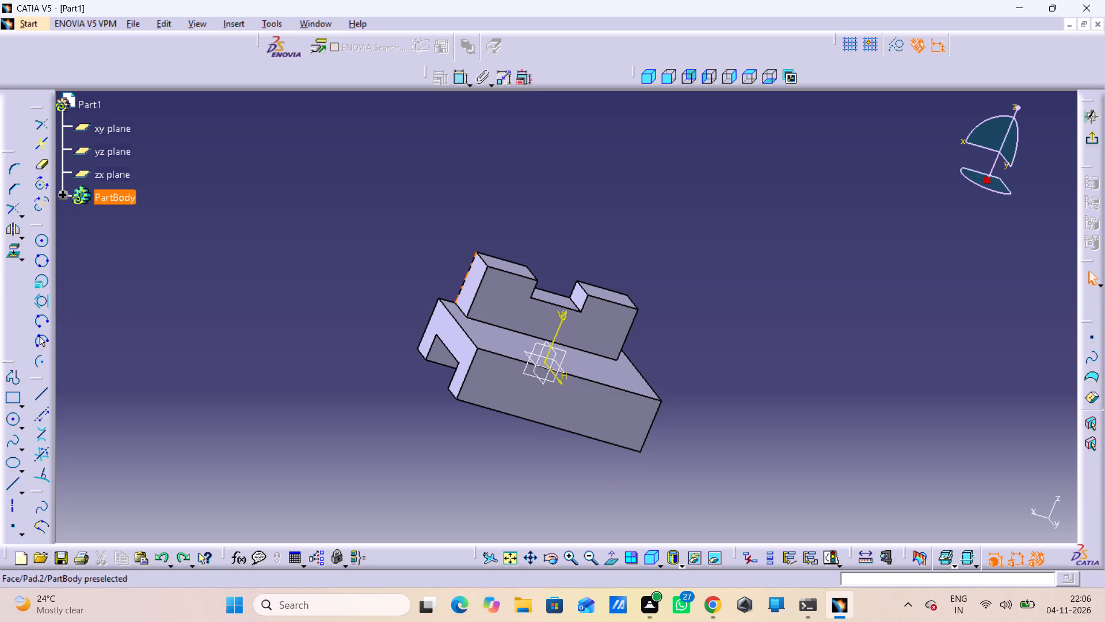
pyautogui.click(504, 316)
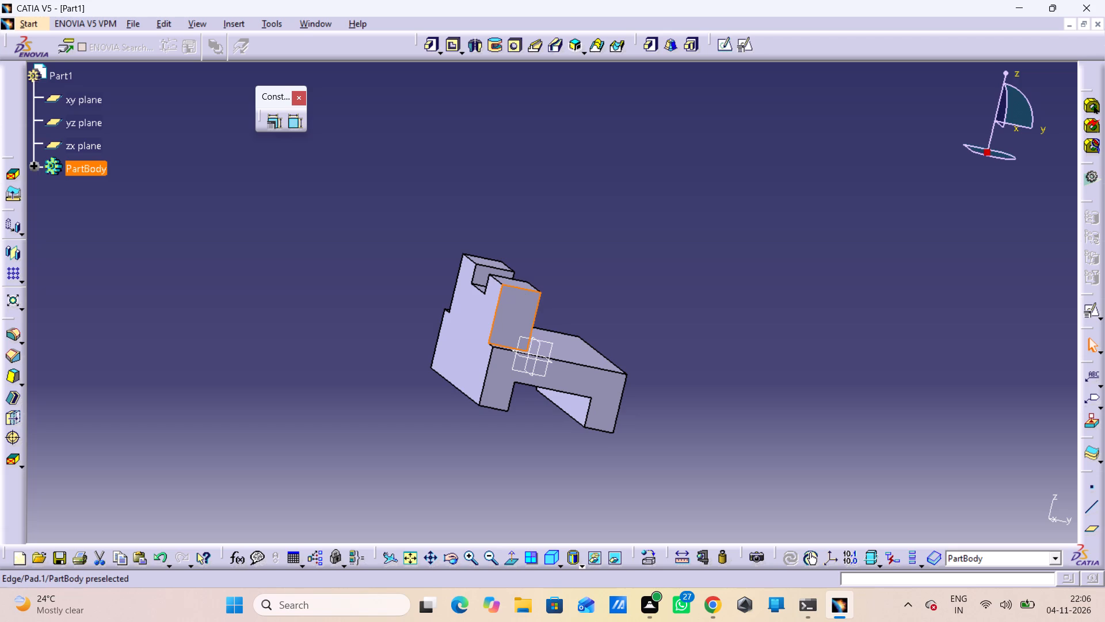
pyautogui.click(747, 43)
pyautogui.click(976, 515)
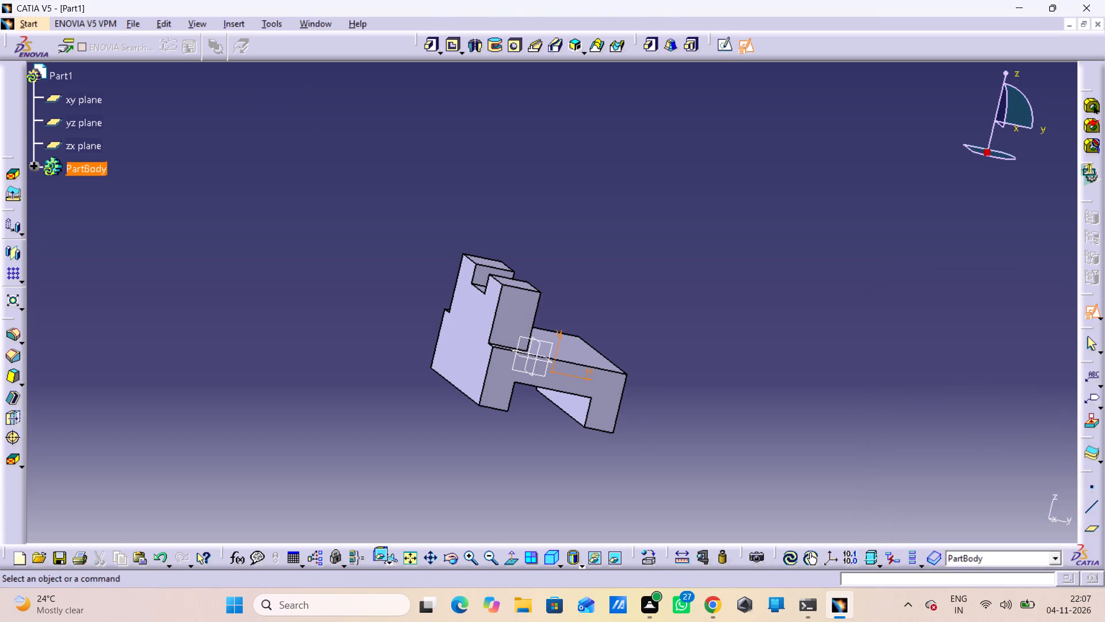
# Examine where the new sketch's plane and axes sit relative to the block and upright.
pyautogui.moveTo(816, 487); pyautogui.dragTo(729, 504, button='middle')
pyautogui.keyDown('shift'); pyautogui.moveTo(816, 487); pyautogui.dragTo(783, 492, button='right'); pyautogui.keyUp('shift')
pyautogui.rightClick(725, 454)
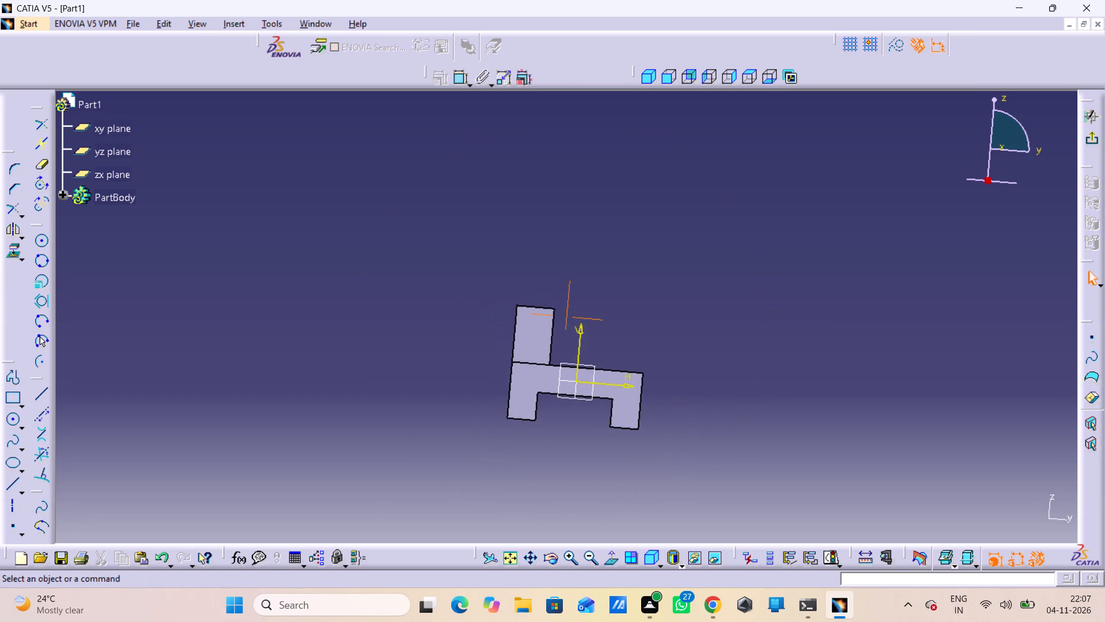
pyautogui.moveTo(740, 445); pyautogui.dragTo(687, 442, button='middle')
pyautogui.middleClick(704, 432)
pyautogui.moveTo(711, 415); pyautogui.dragTo(596, 430, button='middle')
pyautogui.moveTo(711, 413); pyautogui.dragTo(702, 412, button='right')
pyautogui.moveTo(693, 412); pyautogui.dragTo(599, 427, button='right')
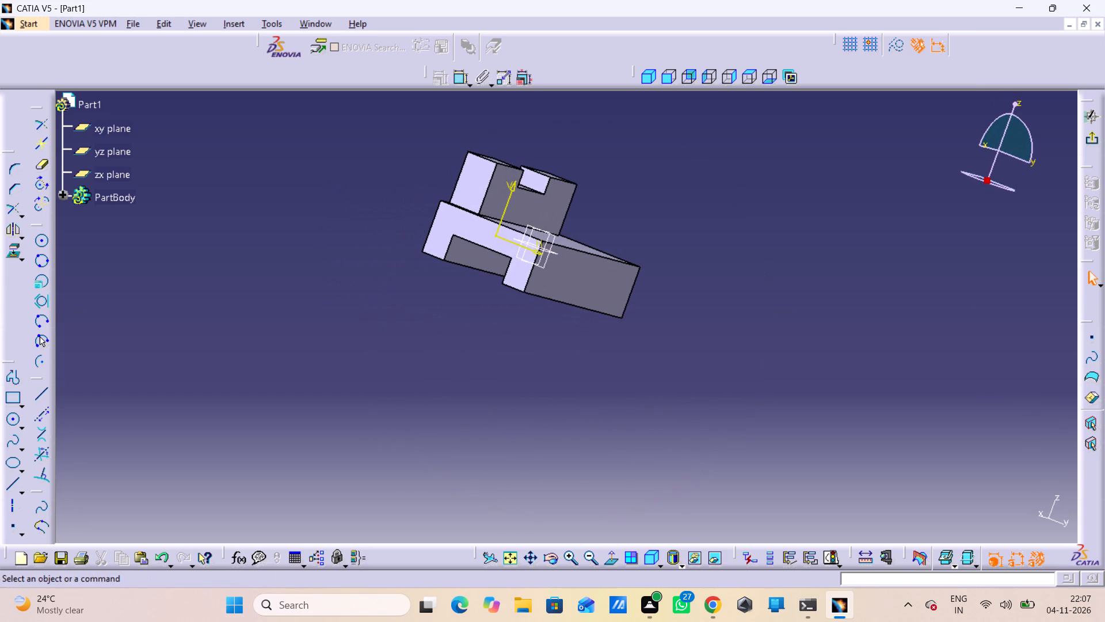
pyautogui.moveTo(571, 454); pyautogui.dragTo(584, 514, button='middle')
pyautogui.moveTo(571, 454); pyautogui.dragTo(584, 514, button='right')
pyautogui.moveTo(580, 476); pyautogui.dragTo(602, 505, button='middle')
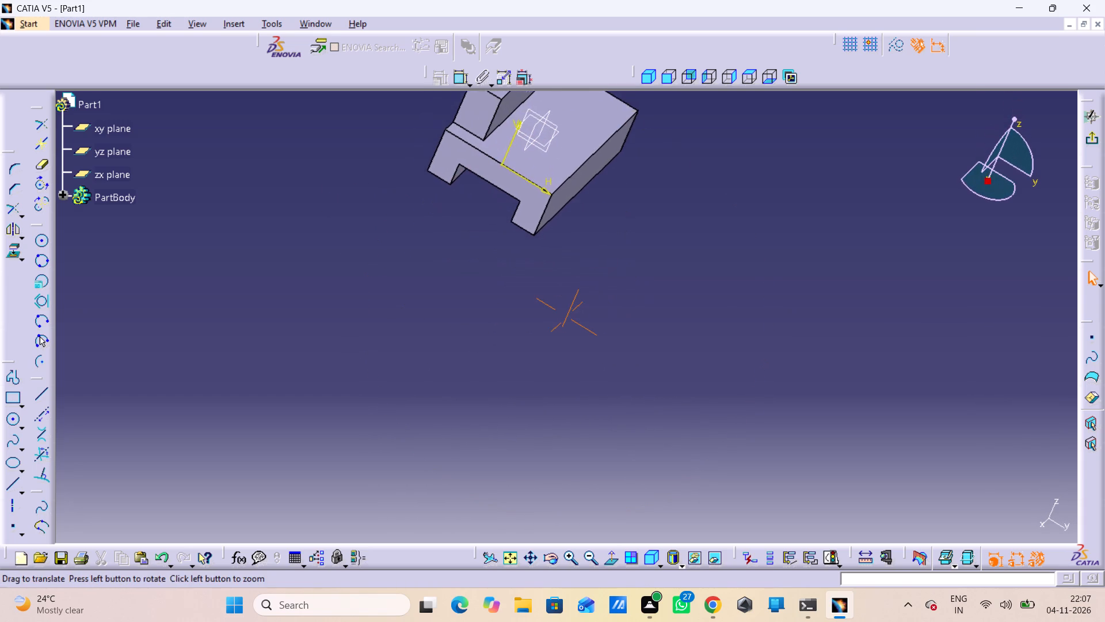
pyautogui.moveTo(602, 505); pyautogui.dragTo(638, 560, button='middle')
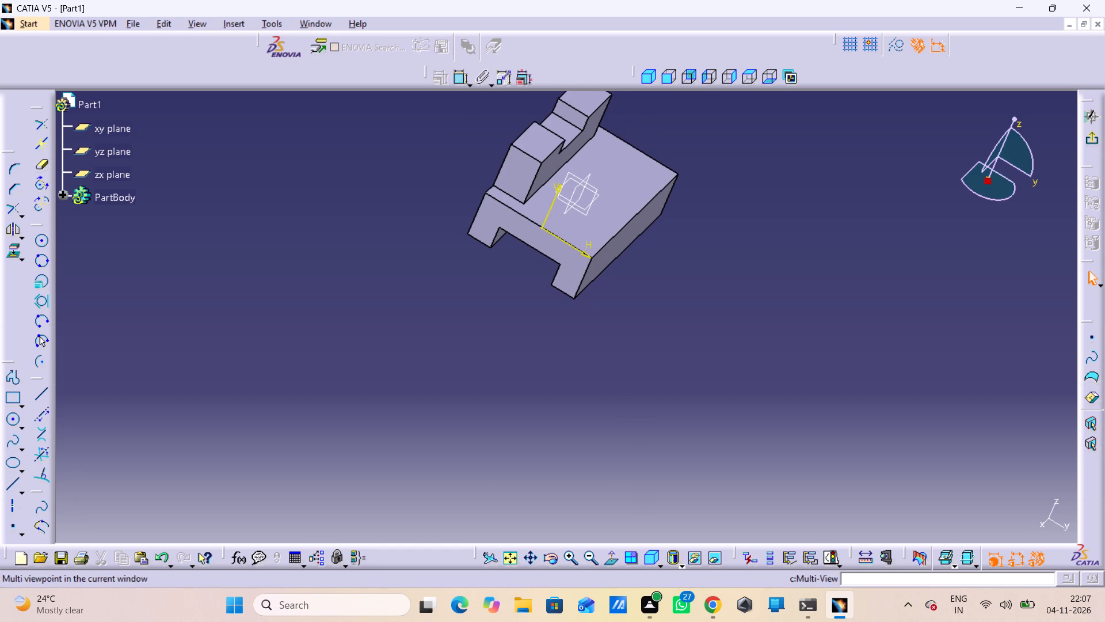
pyautogui.moveTo(590, 412); pyautogui.dragTo(626, 475)
pyautogui.moveTo(627, 407); pyautogui.dragTo(649, 464, button='middle')
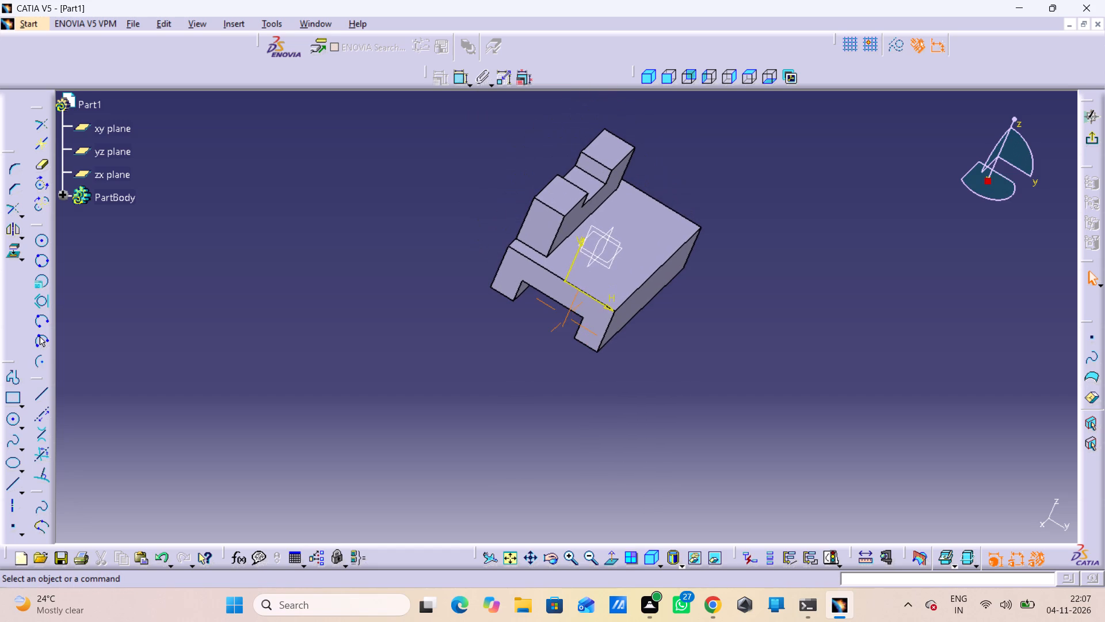
# Sketch a closed slope-topped profile above the block beside the upright, about 50 mm wide, 24 mm high near the upright and 11 mm at the far end.
pyautogui.click(610, 560)
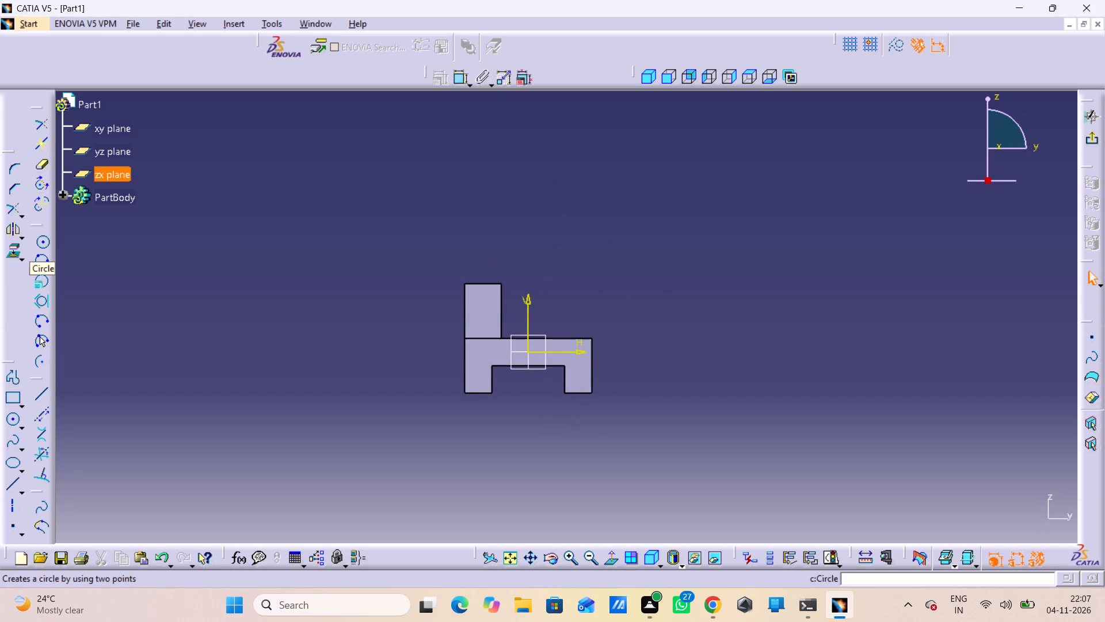
pyautogui.doubleClick(16, 383)
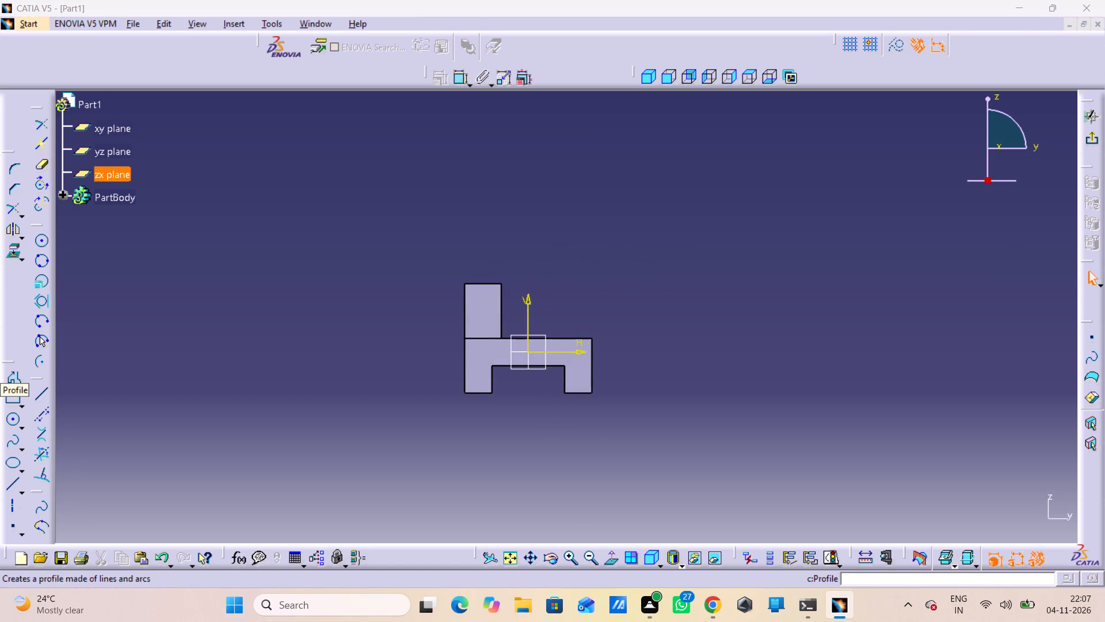
pyautogui.click(7, 373)
pyautogui.doubleClick(7, 373)
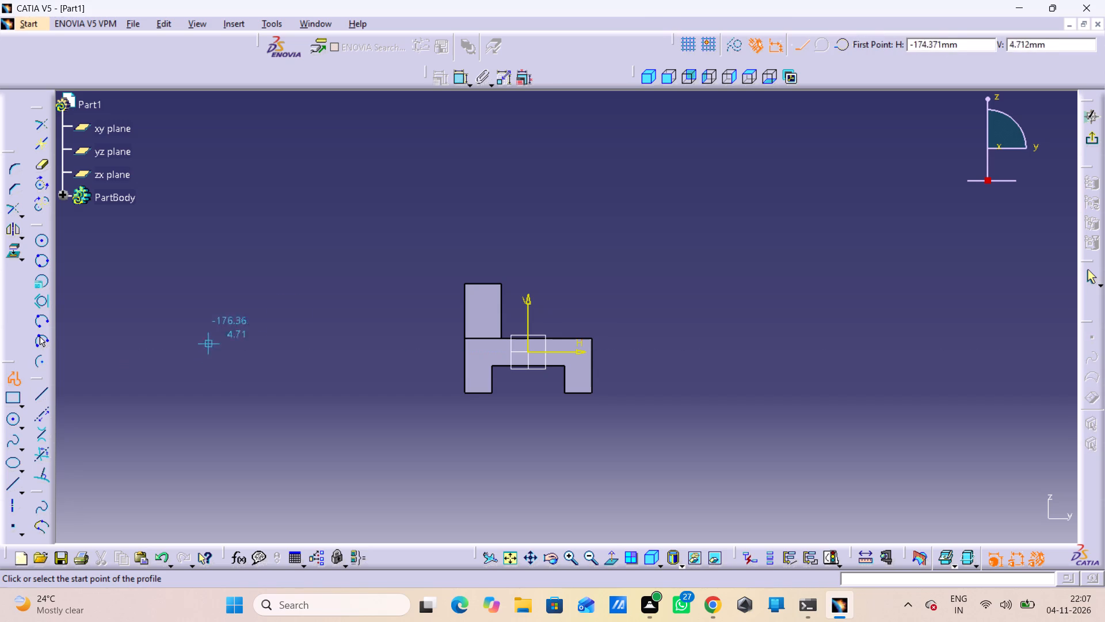
pyautogui.click(532, 284)
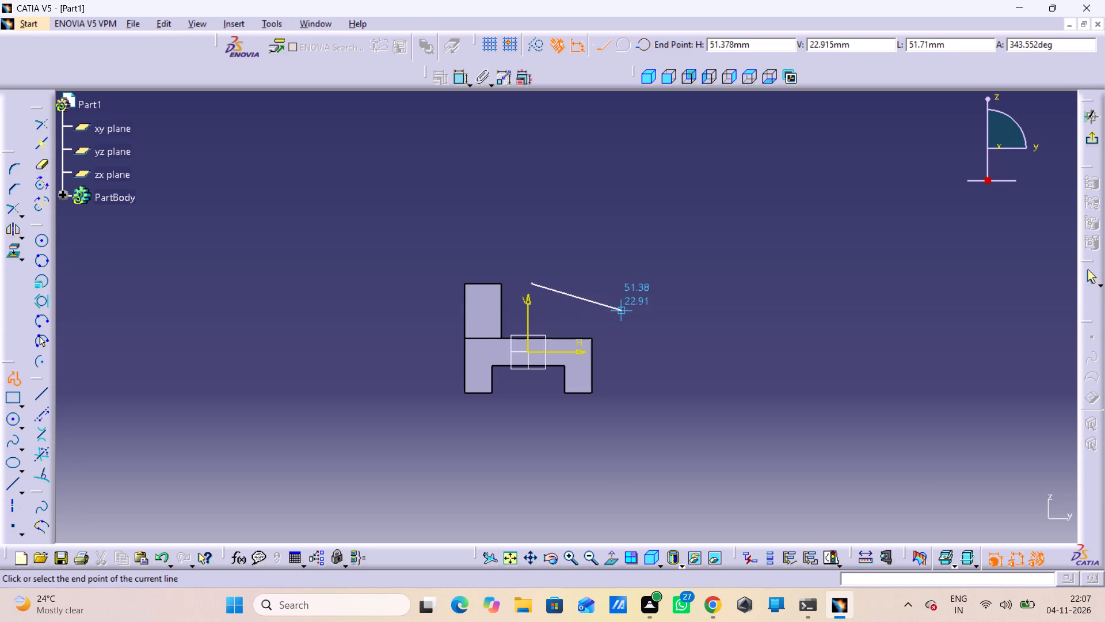
pyautogui.click(621, 310)
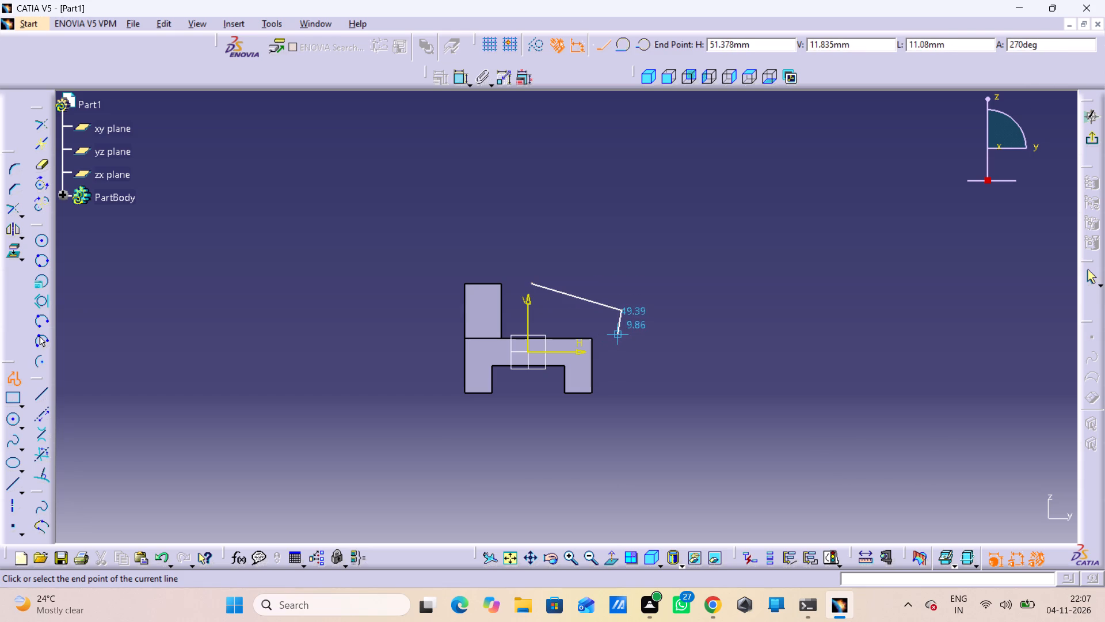
pyautogui.click(623, 329)
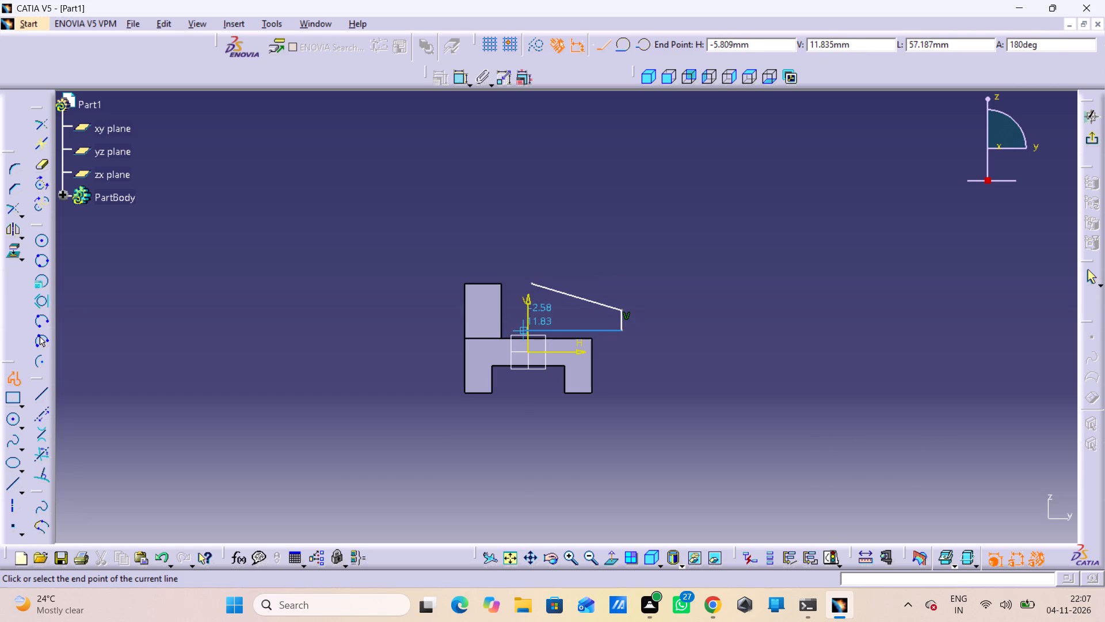
pyautogui.click(532, 328)
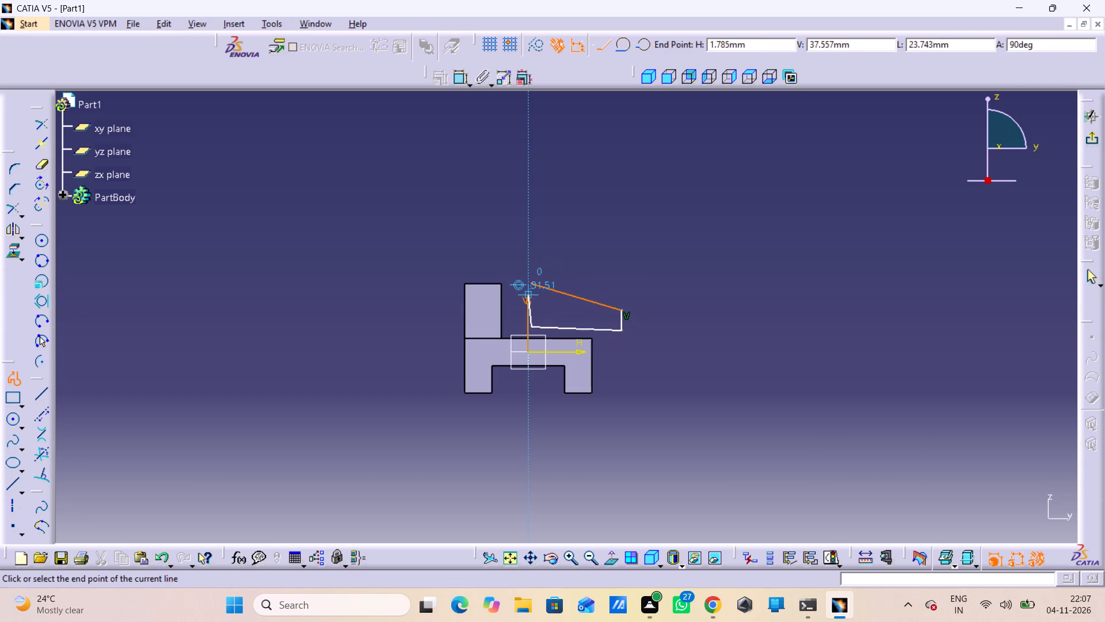
pyautogui.click(531, 286)
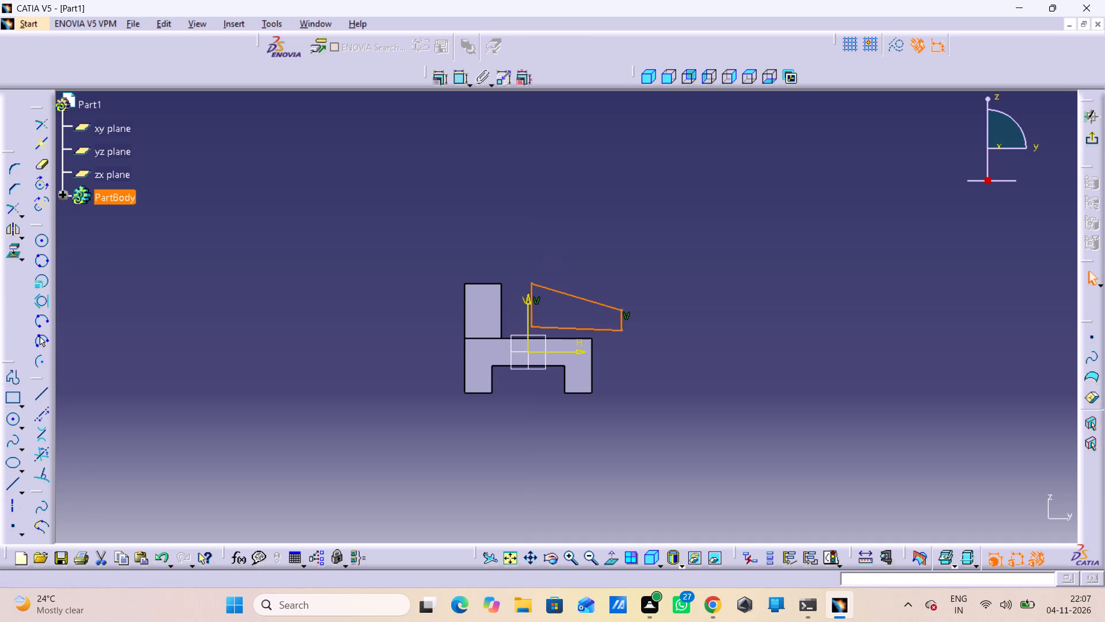
# Constrain the bottom line of the slope-topped profile as horizontal.
pyautogui.click(684, 252)
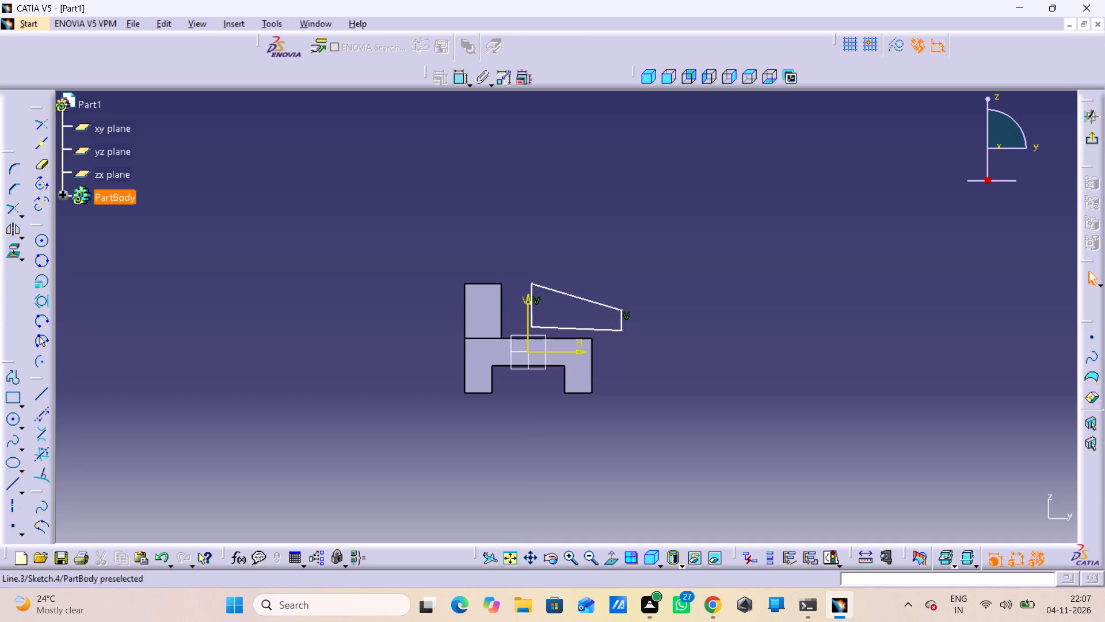
pyautogui.rightClick(561, 324)
pyautogui.click(562, 327)
pyautogui.rightClick(562, 327)
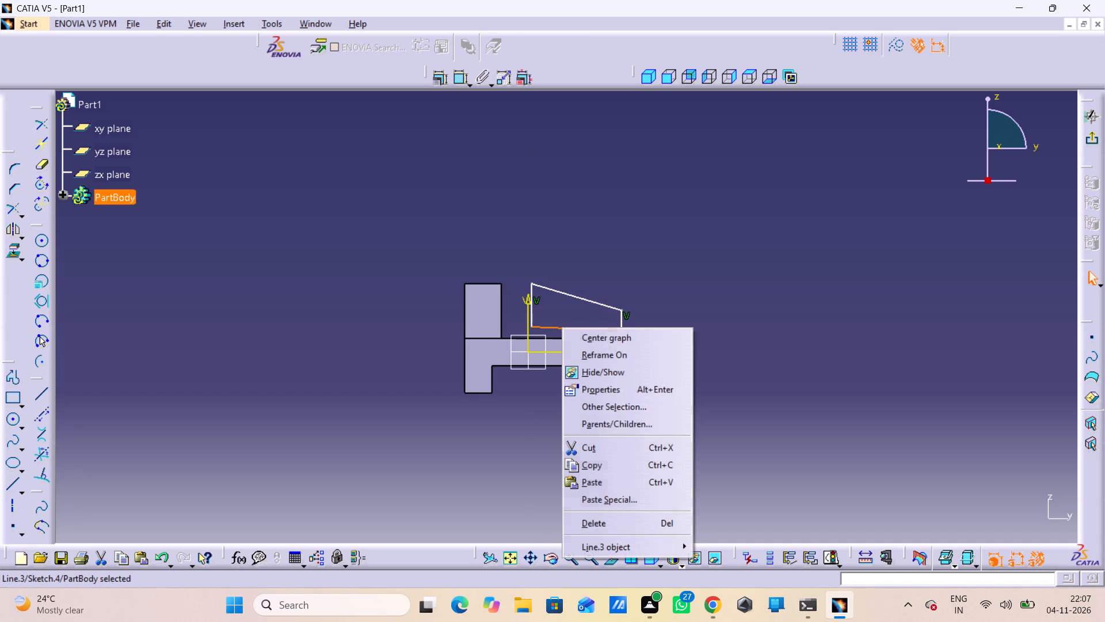
pyautogui.click(597, 550)
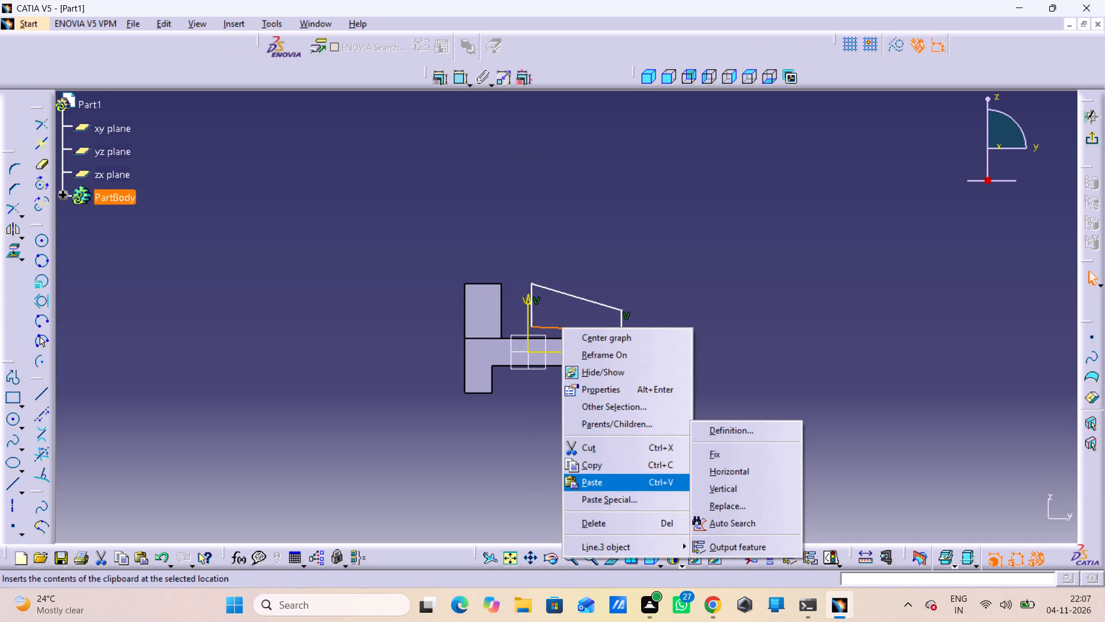
pyautogui.click(655, 539)
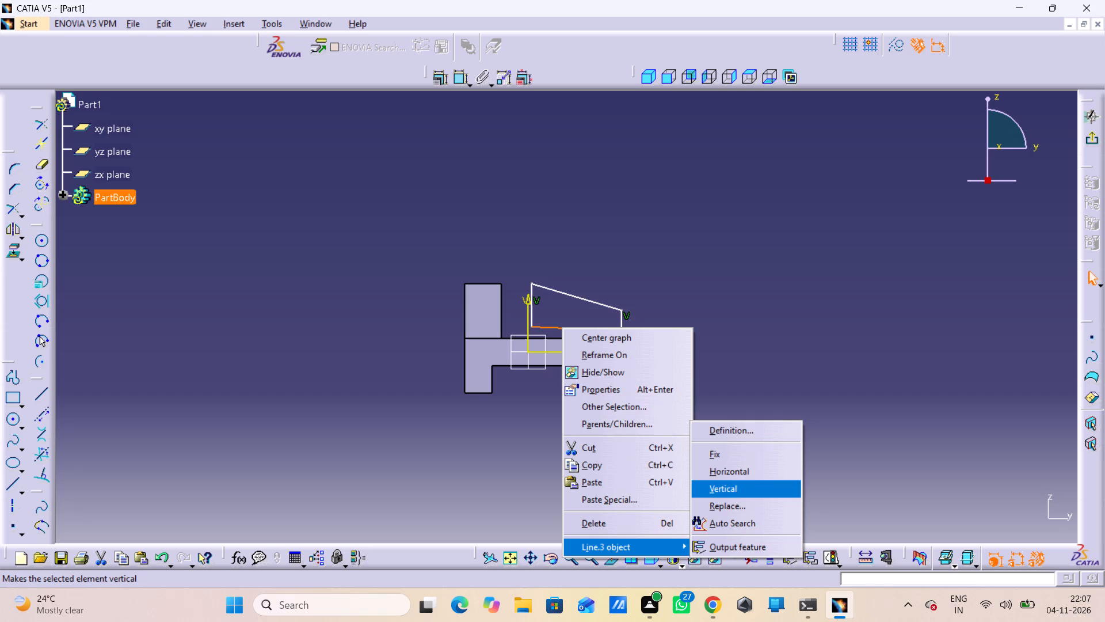
pyautogui.click(740, 476)
pyautogui.click(714, 412)
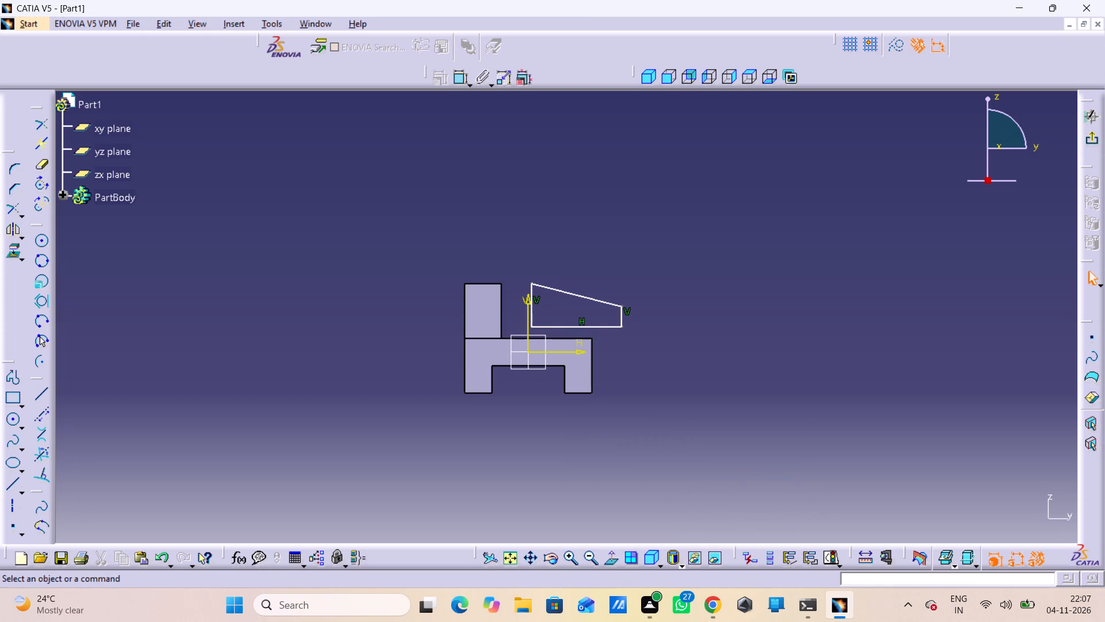
# Dimension the profile's short vertical edge at the far end and set it to 10 mm.
pyautogui.click(622, 319)
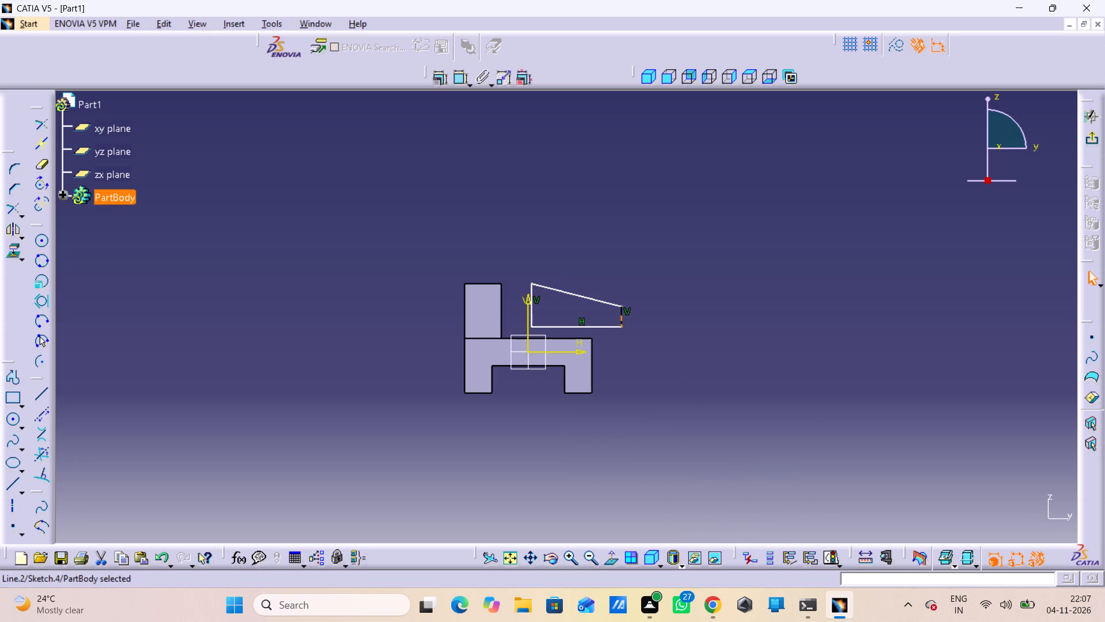
pyautogui.click(702, 311)
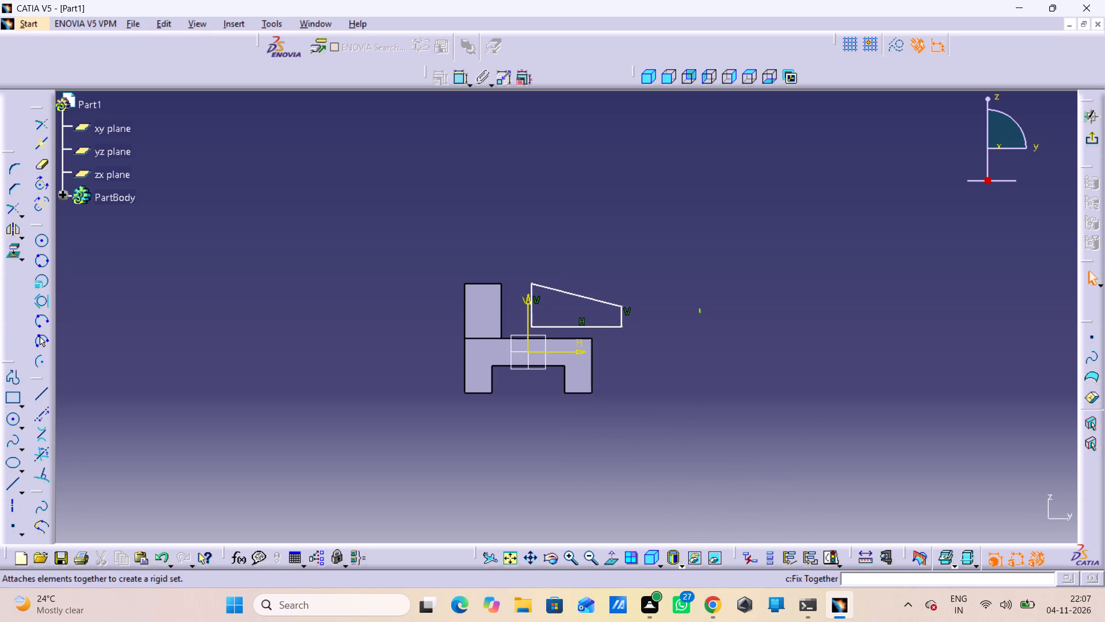
pyautogui.doubleClick(462, 82)
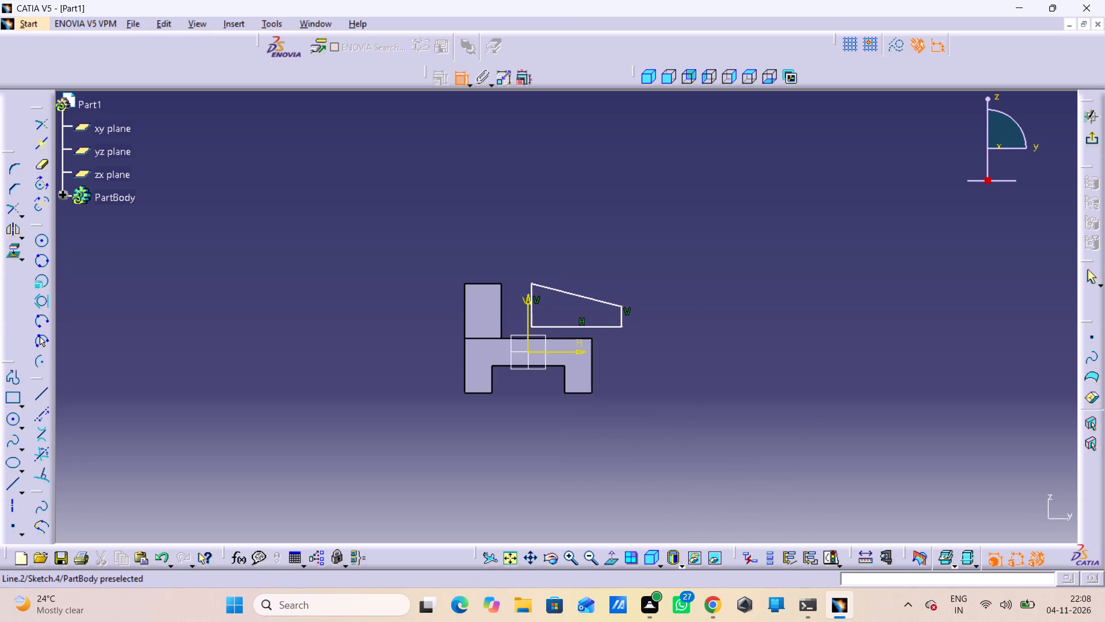
pyautogui.click(620, 314)
pyautogui.click(718, 316)
pyautogui.click(719, 307)
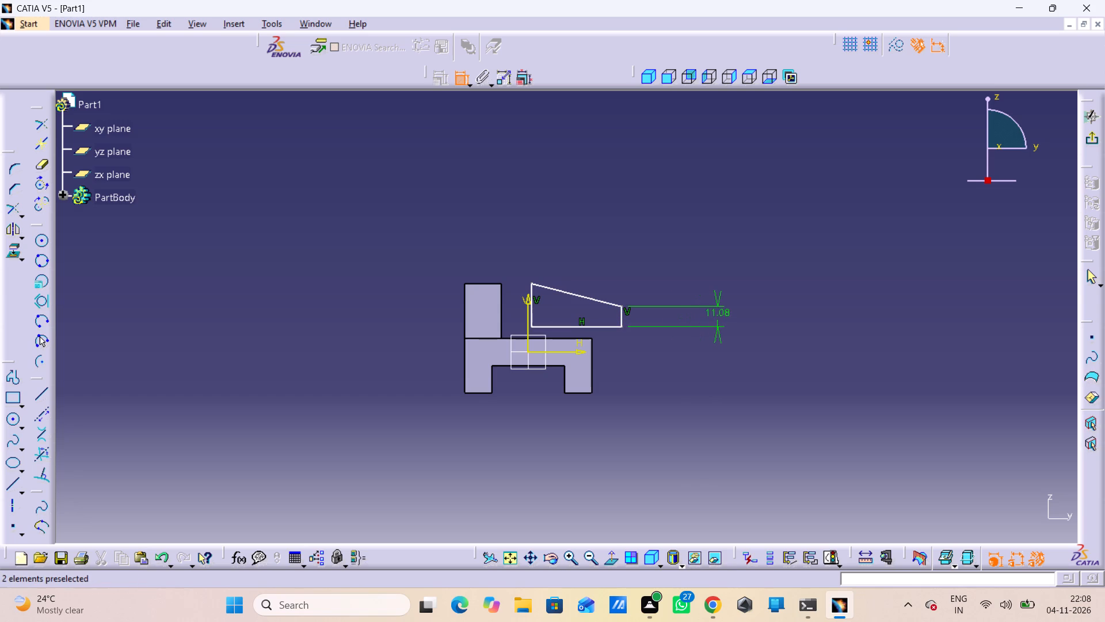
pyautogui.doubleClick(719, 307)
pyautogui.write('10')
pyautogui.press('Return')
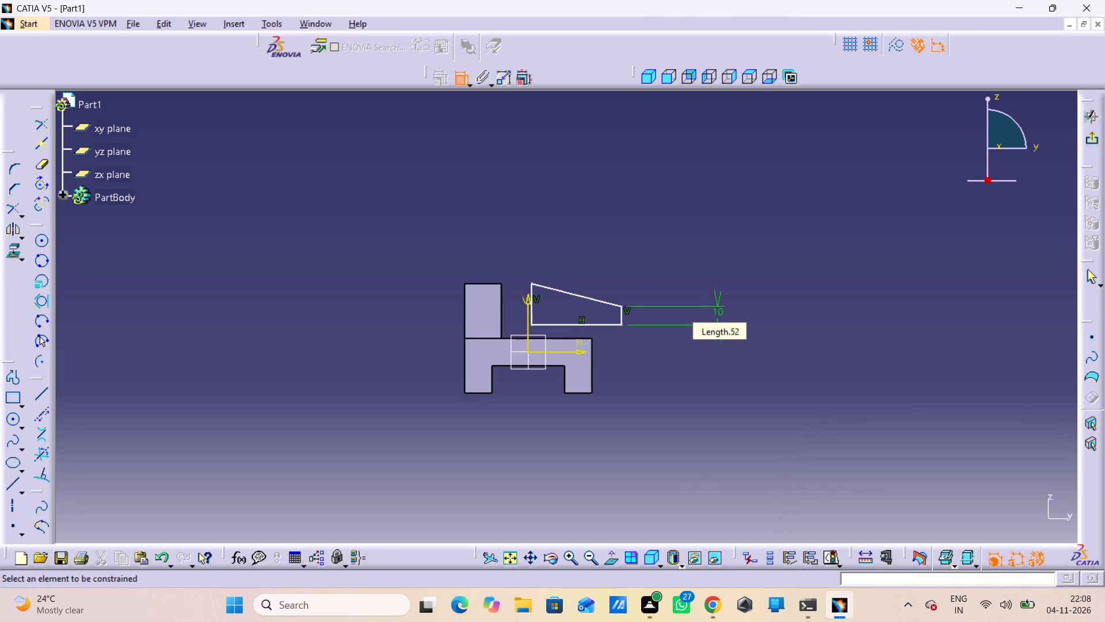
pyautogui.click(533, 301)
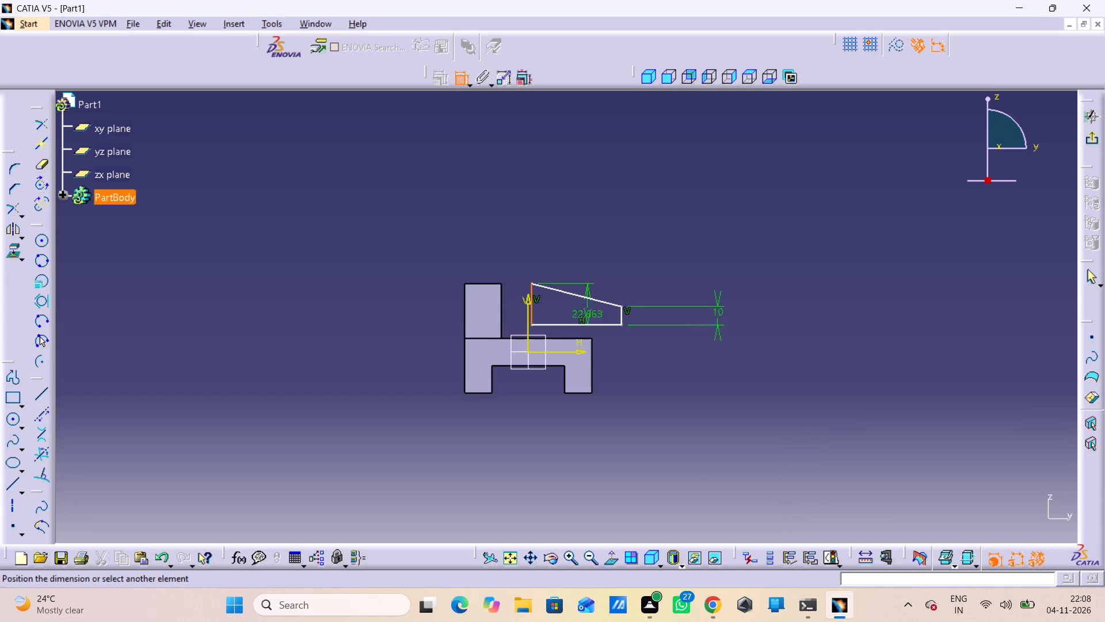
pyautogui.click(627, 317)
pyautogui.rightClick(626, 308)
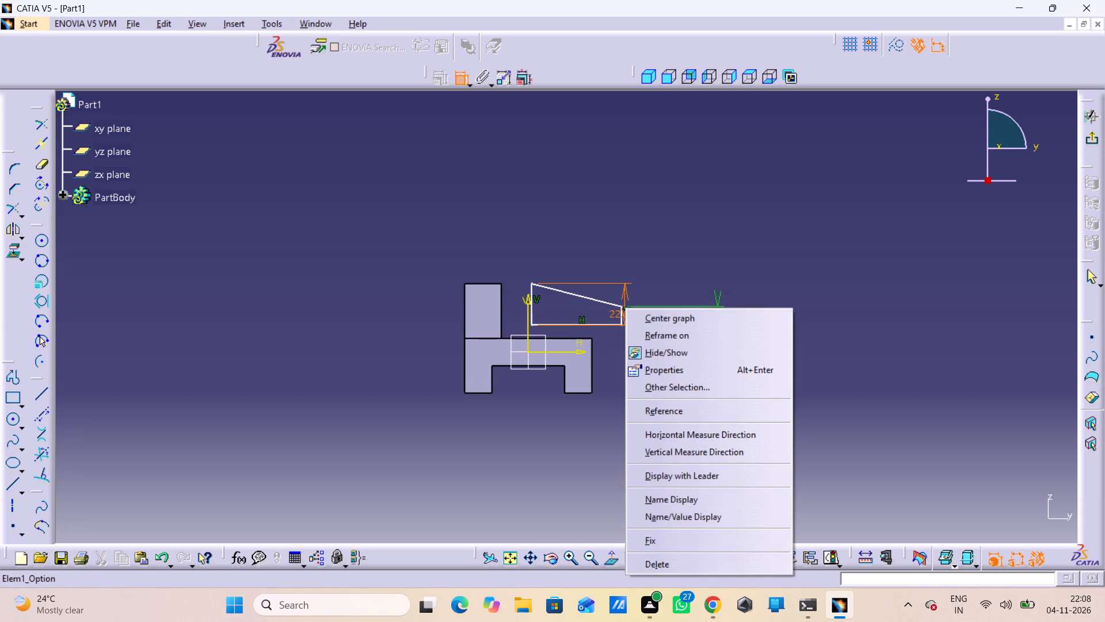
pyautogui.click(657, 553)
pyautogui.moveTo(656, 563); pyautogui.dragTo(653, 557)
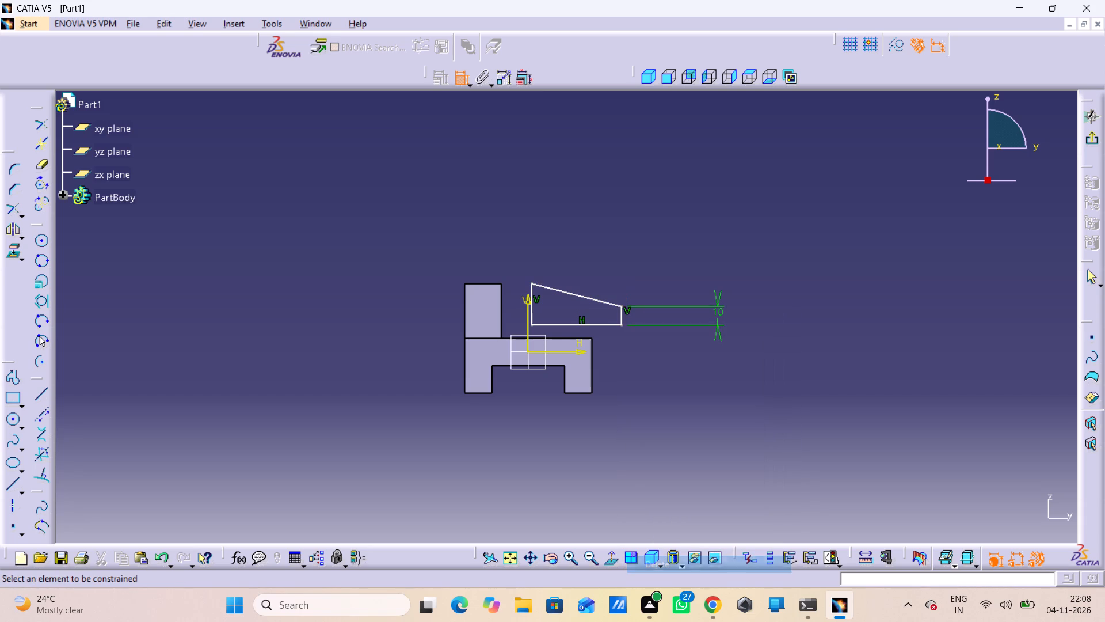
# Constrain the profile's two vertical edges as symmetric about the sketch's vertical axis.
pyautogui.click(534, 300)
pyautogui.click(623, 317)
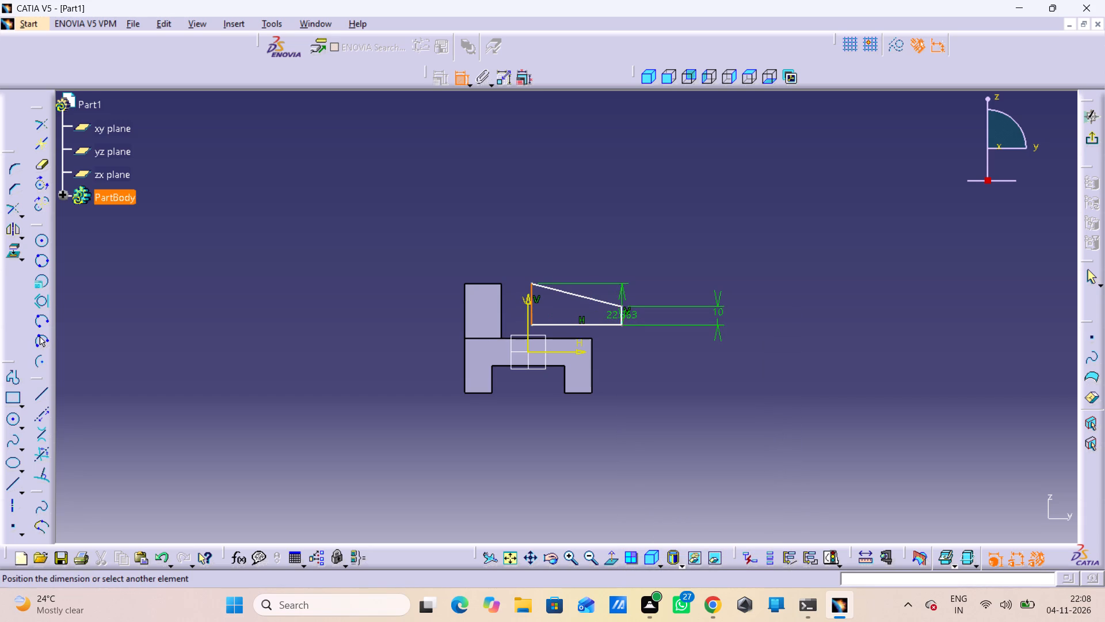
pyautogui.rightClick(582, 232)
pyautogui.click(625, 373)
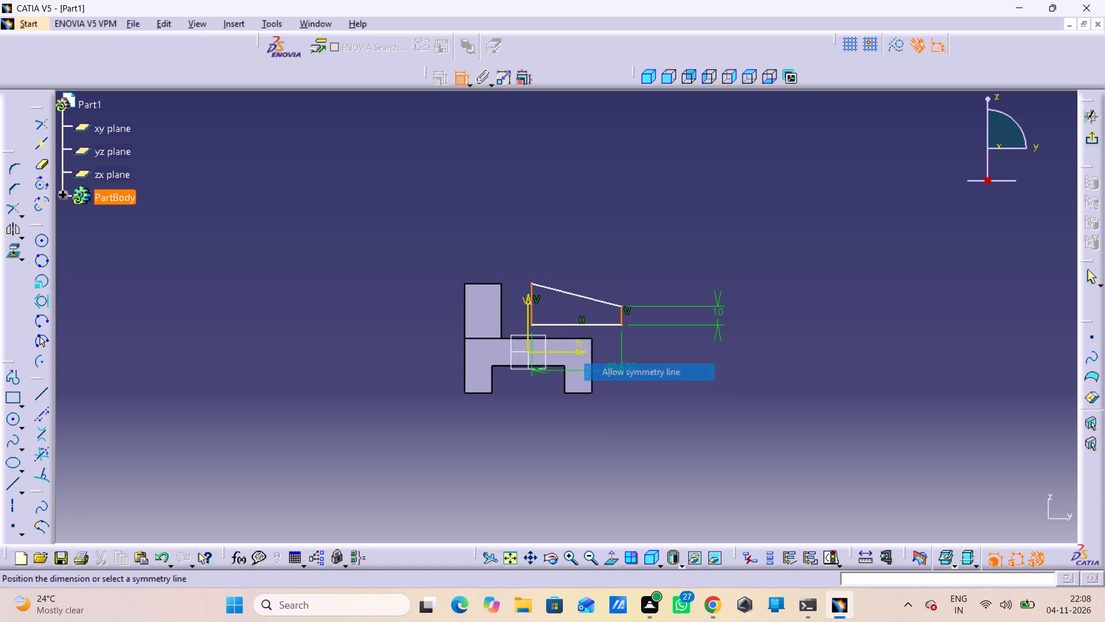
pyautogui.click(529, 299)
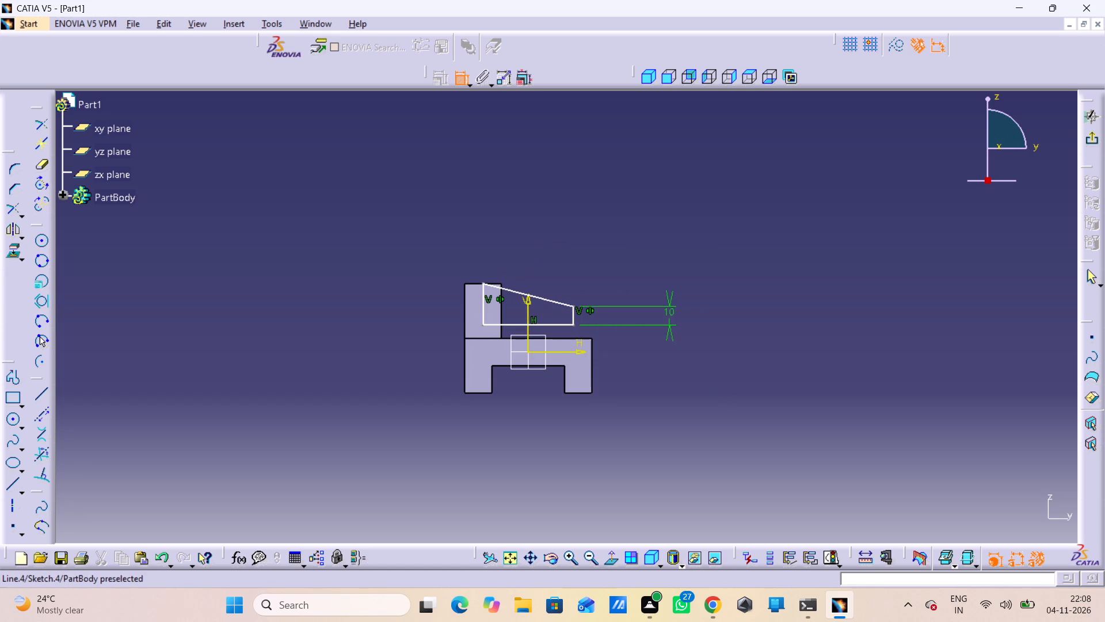
# Make the profile's tall vertical edge coincident with the upright's inner side.
pyautogui.click(485, 308)
pyautogui.click(504, 308)
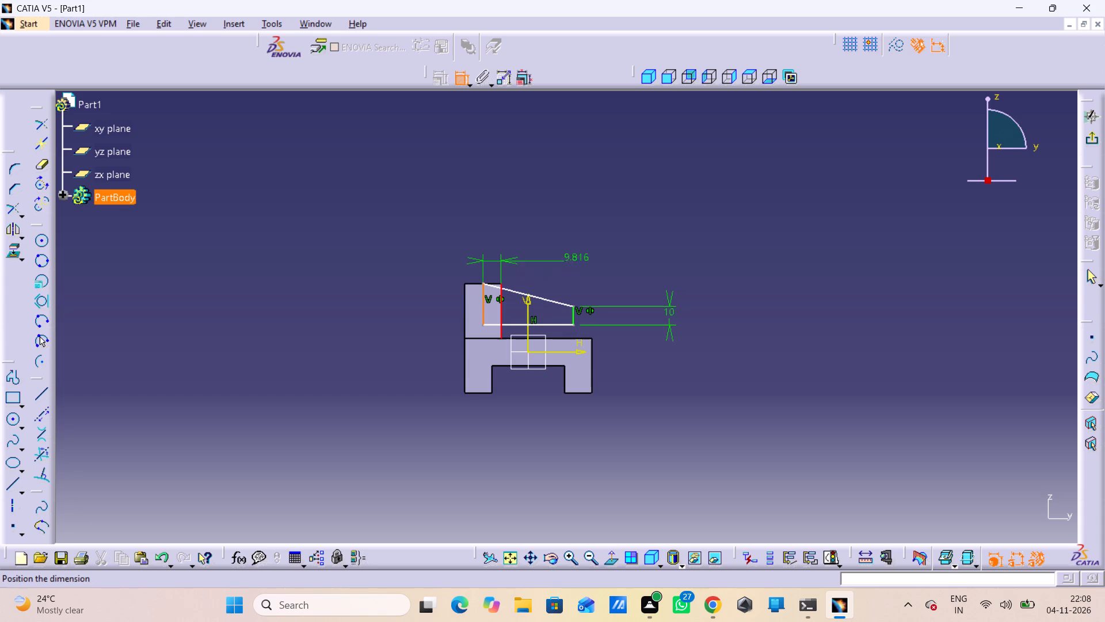
pyautogui.rightClick(588, 252)
pyautogui.click(615, 362)
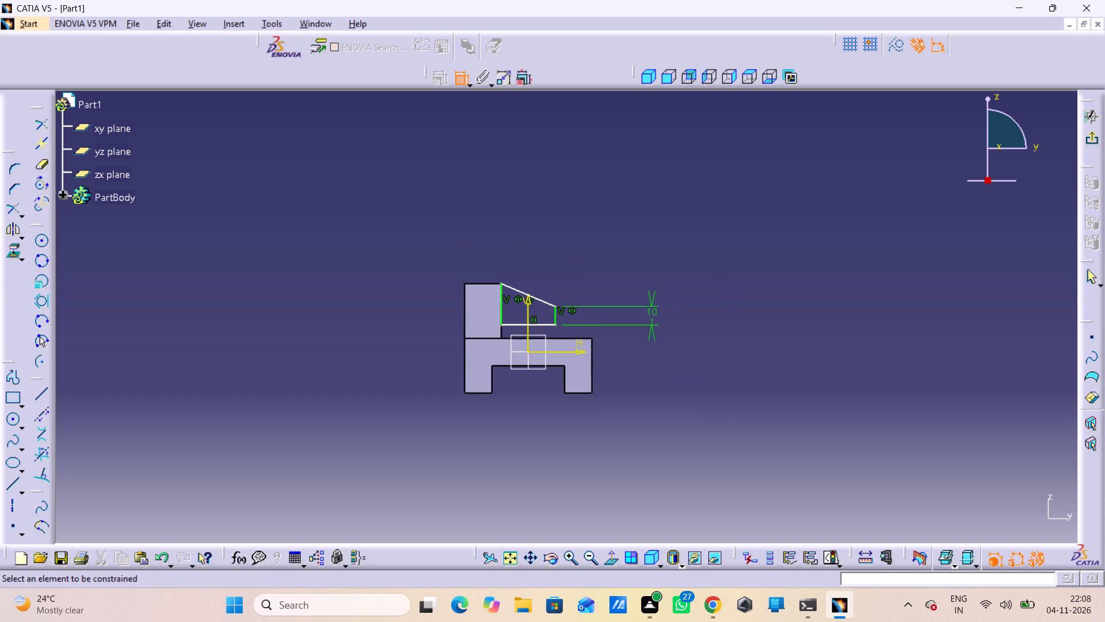
# Dimension the profile's bottom line and set its length to 40 mm.
pyautogui.moveTo(763, 313); pyautogui.dragTo(673, 308, button='middle')
pyautogui.moveTo(763, 313); pyautogui.dragTo(673, 308, button='right')
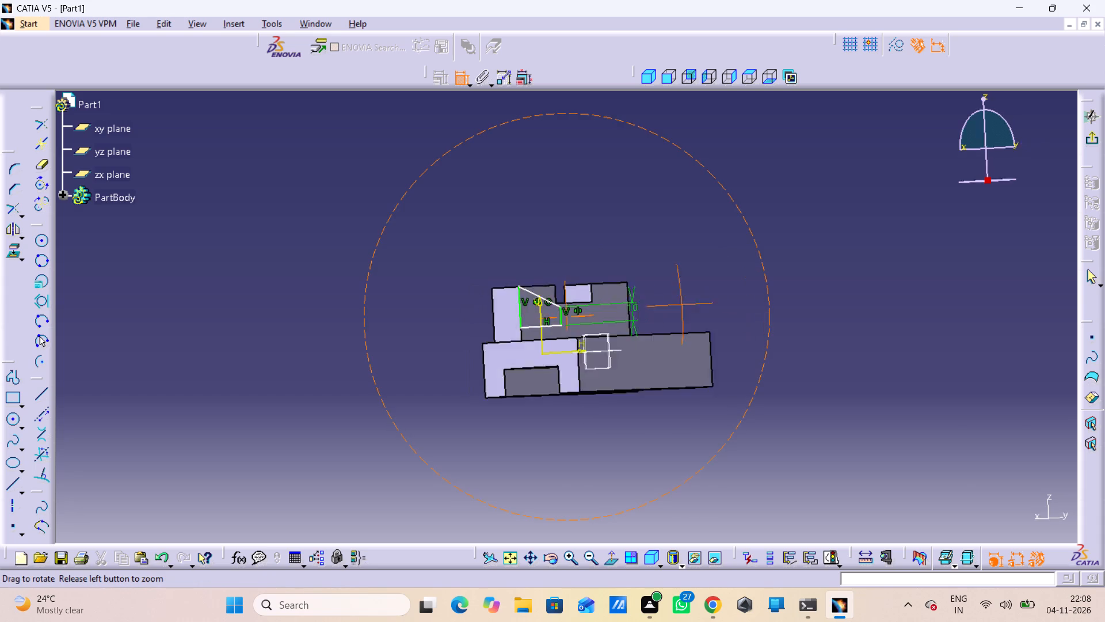
pyautogui.moveTo(673, 308); pyautogui.dragTo(759, 358, button='middle')
pyautogui.moveTo(673, 308); pyautogui.dragTo(759, 358, button='right')
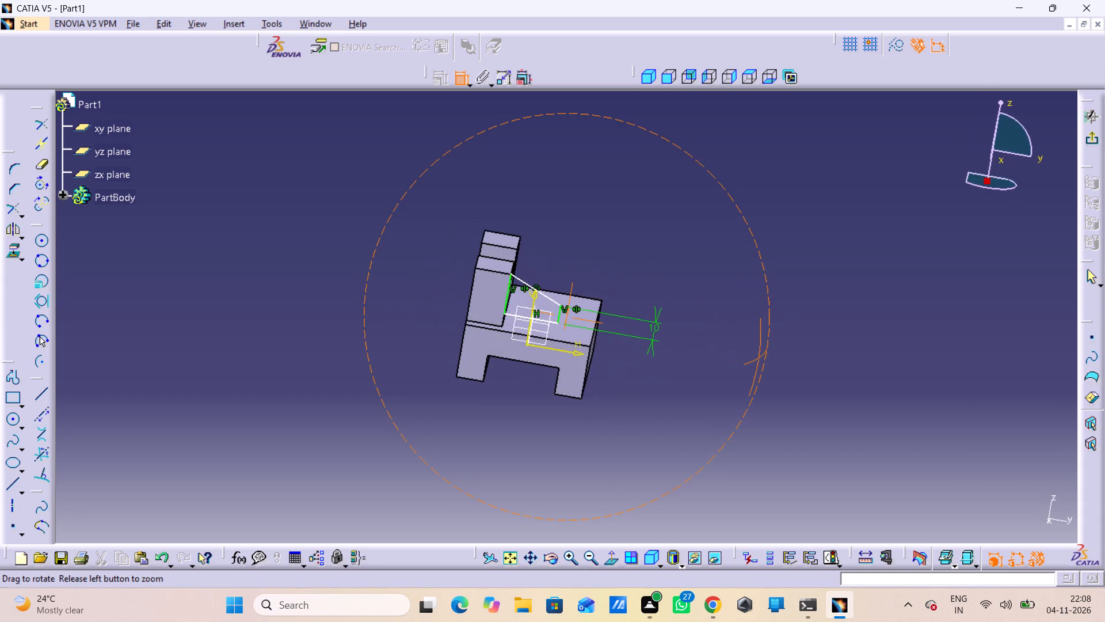
pyautogui.moveTo(759, 358); pyautogui.dragTo(757, 358, button='right')
pyautogui.moveTo(759, 358); pyautogui.dragTo(757, 358, button='middle')
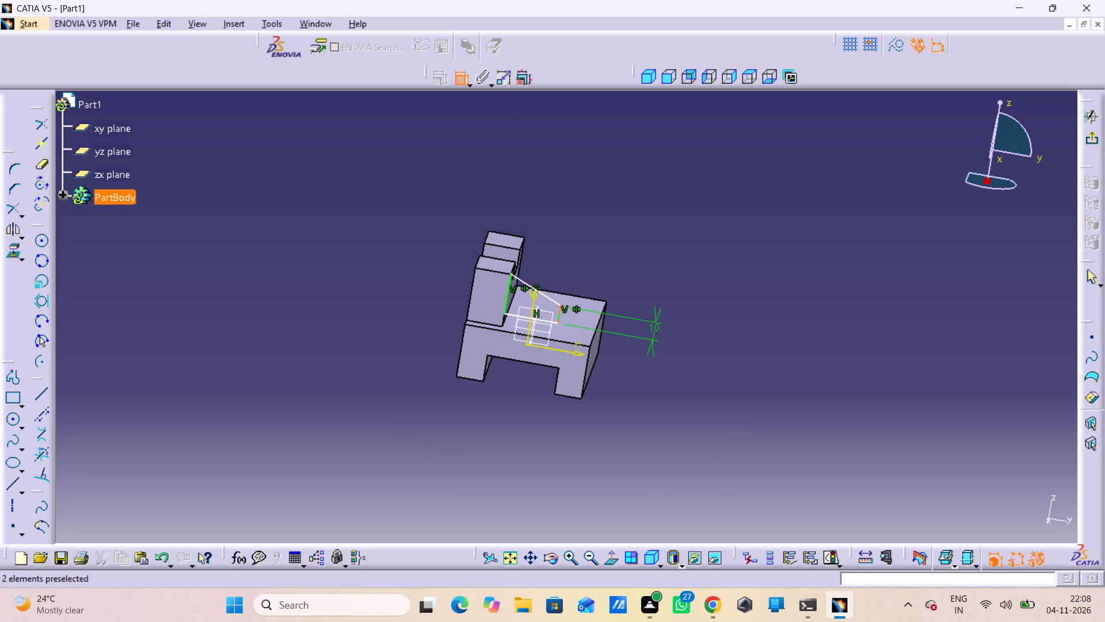
pyautogui.moveTo(703, 439); pyautogui.dragTo(714, 366, button='middle')
pyautogui.moveTo(704, 439); pyautogui.dragTo(714, 366, button='right')
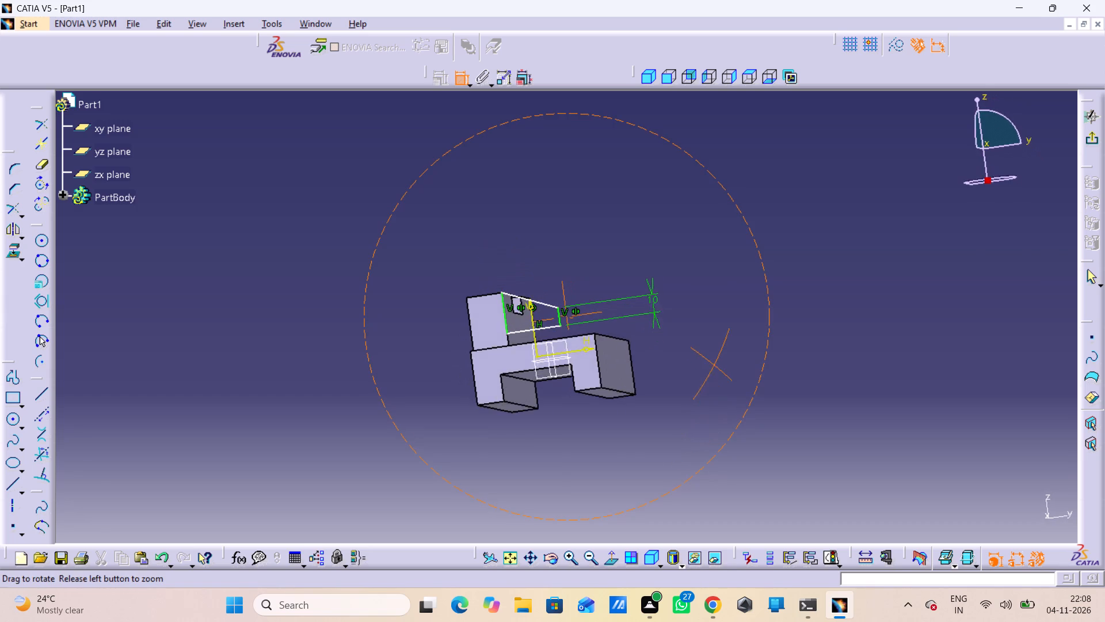
pyautogui.moveTo(714, 366); pyautogui.dragTo(731, 378, button='right')
pyautogui.moveTo(714, 366); pyautogui.dragTo(731, 378, button='middle')
pyautogui.moveTo(550, 326); pyautogui.dragTo(550, 335)
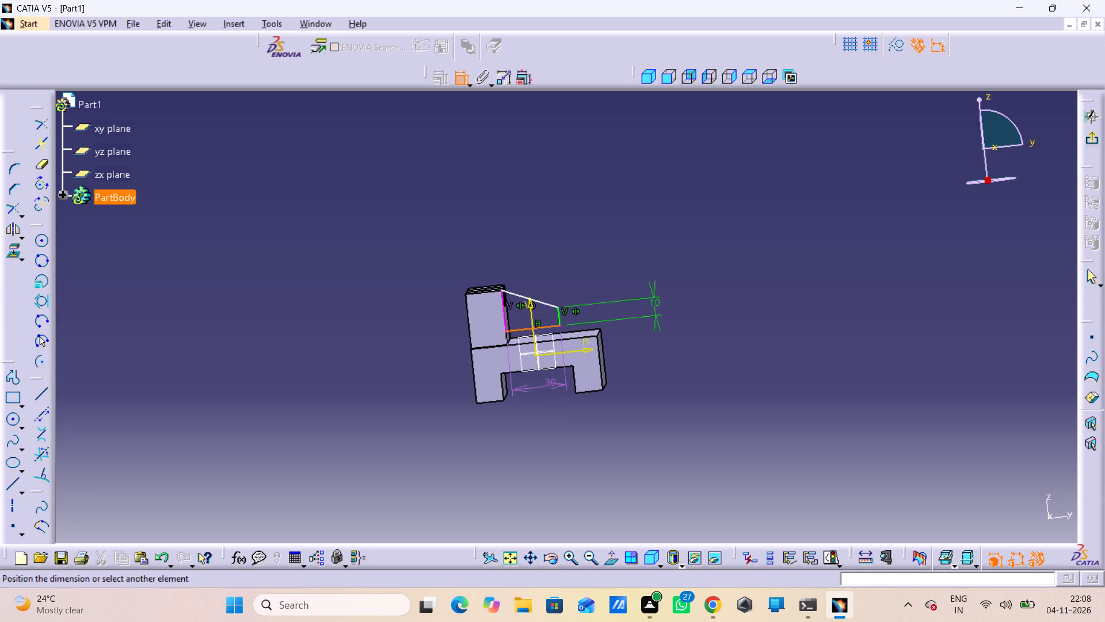
pyautogui.click(556, 423)
pyautogui.doubleClick(552, 416)
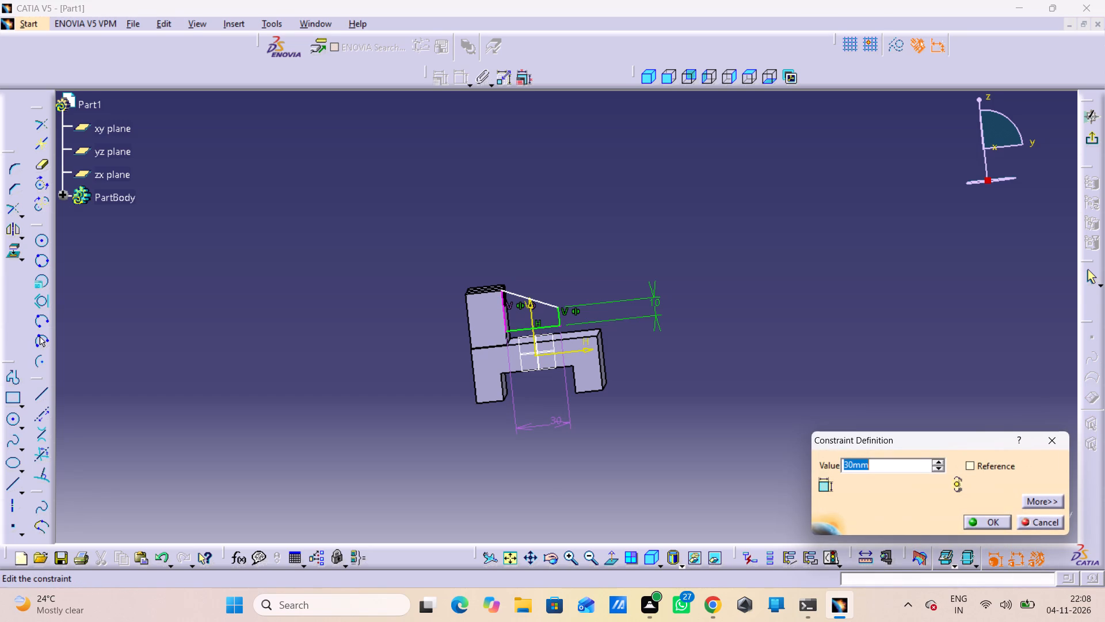
pyautogui.write('400')
pyautogui.press('Return')
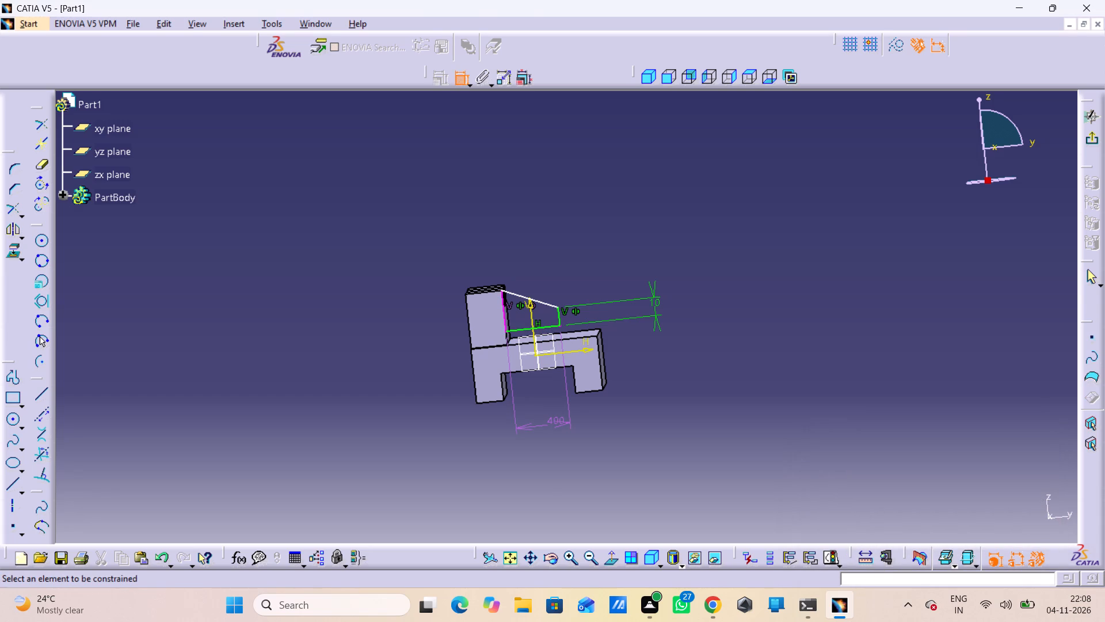
pyautogui.doubleClick(549, 420)
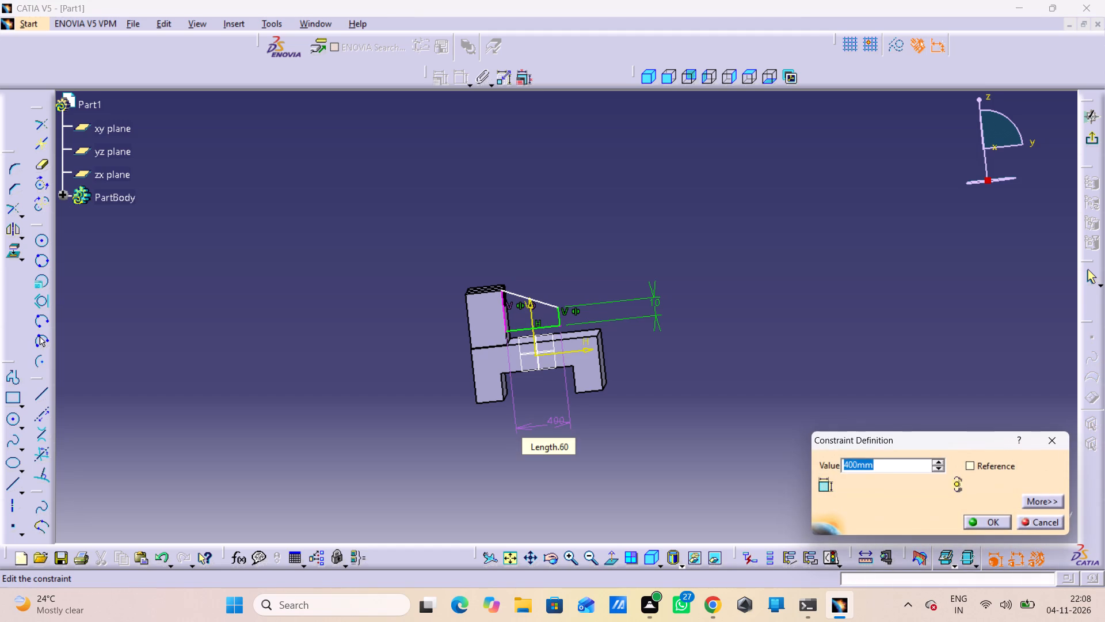
pyautogui.press('1')
pyautogui.press('BackSpace')
pyautogui.write('40')
pyautogui.press('Return')
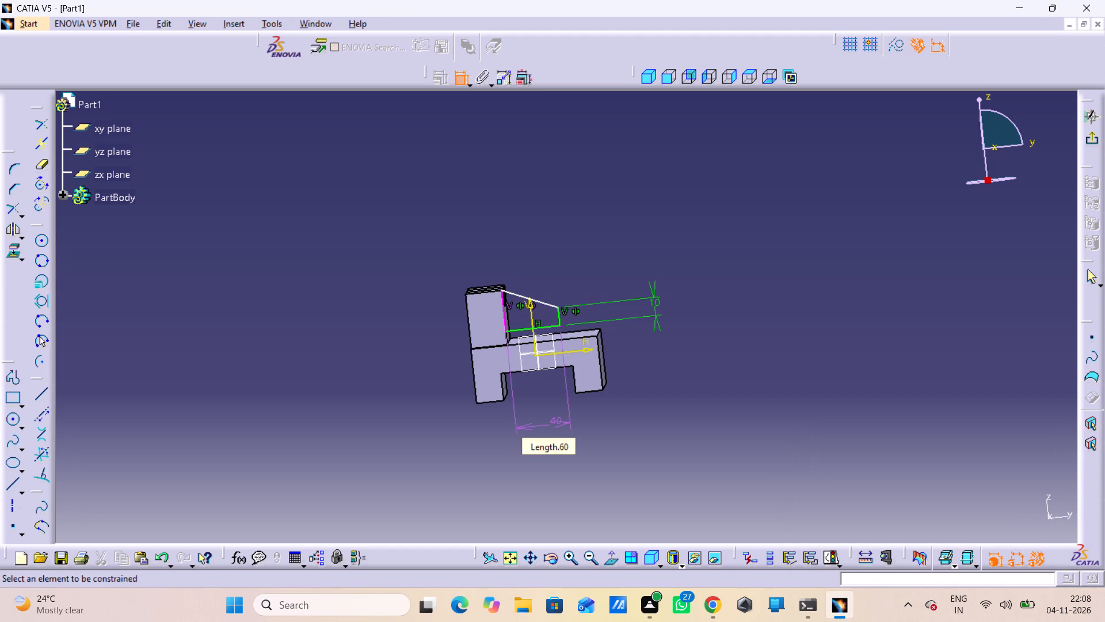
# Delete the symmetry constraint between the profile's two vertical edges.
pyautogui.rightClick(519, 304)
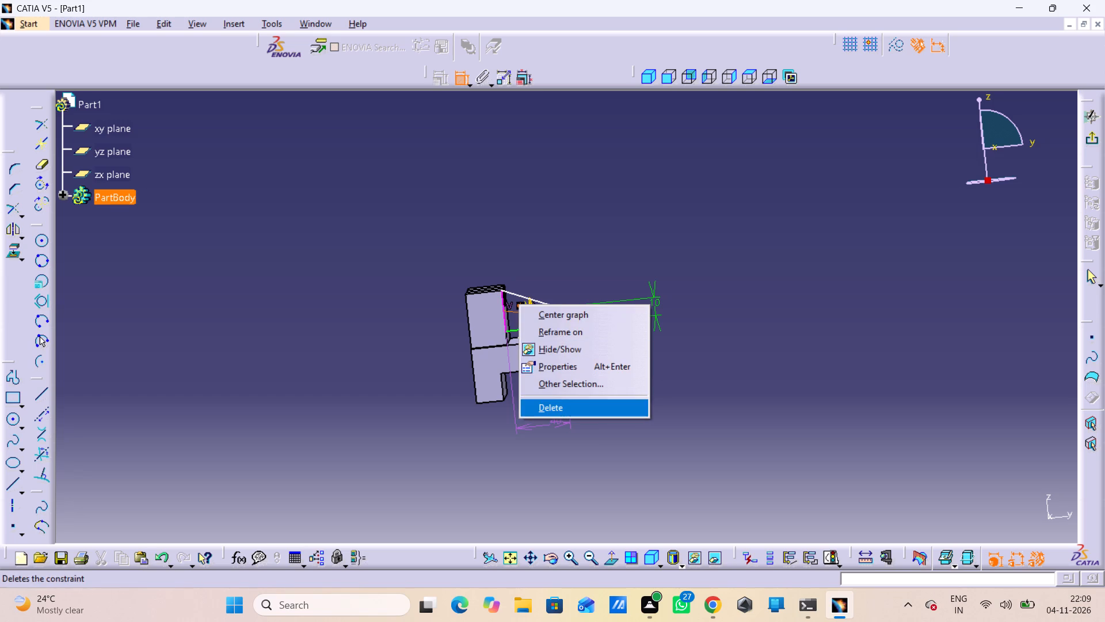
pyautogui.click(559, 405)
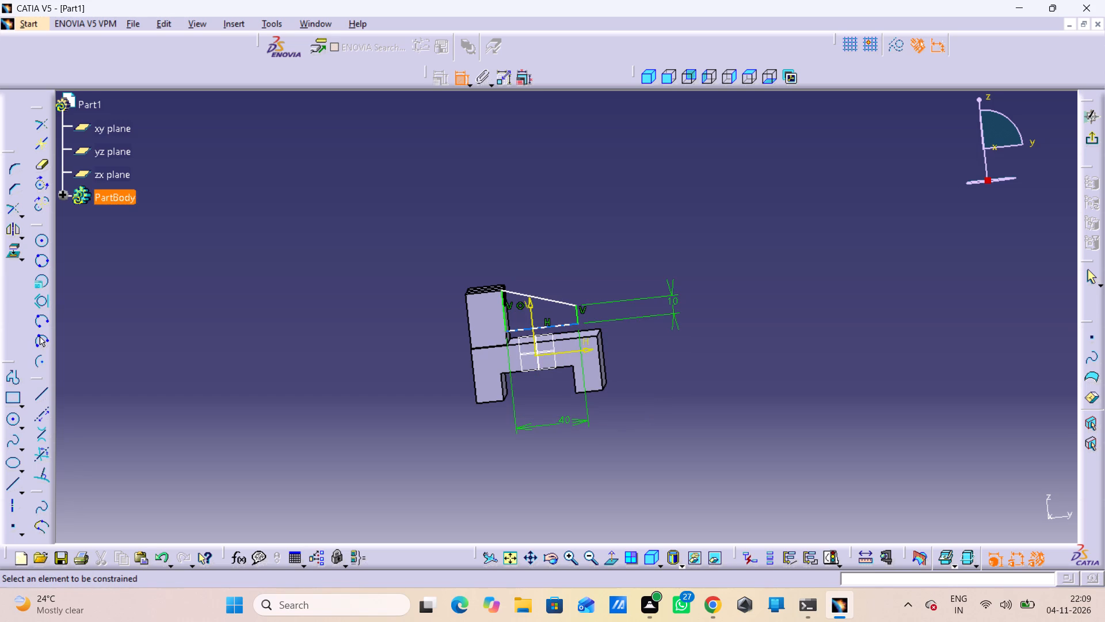
# Make the profile's bottom line coincident with the top face of the block.
pyautogui.click(549, 326)
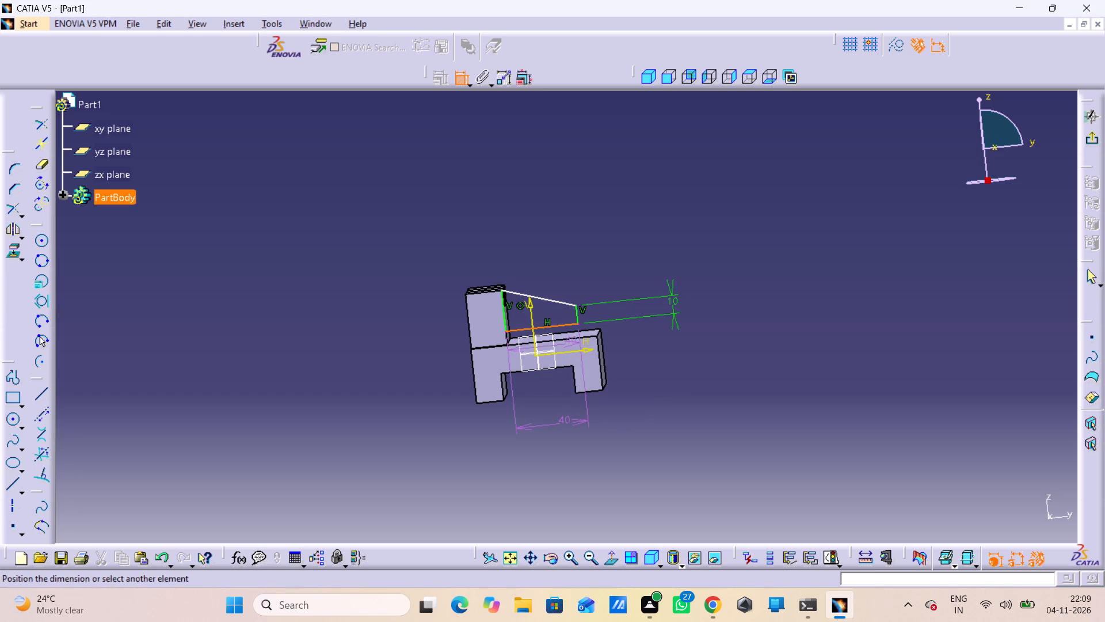
pyautogui.click(575, 339)
pyautogui.rightClick(765, 361)
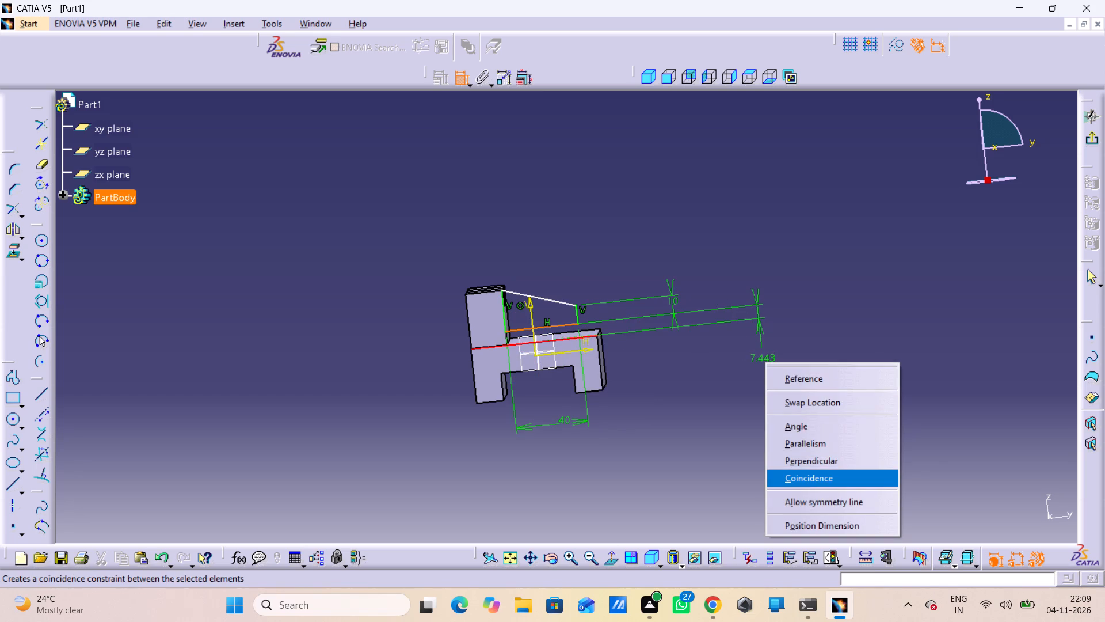
pyautogui.click(786, 486)
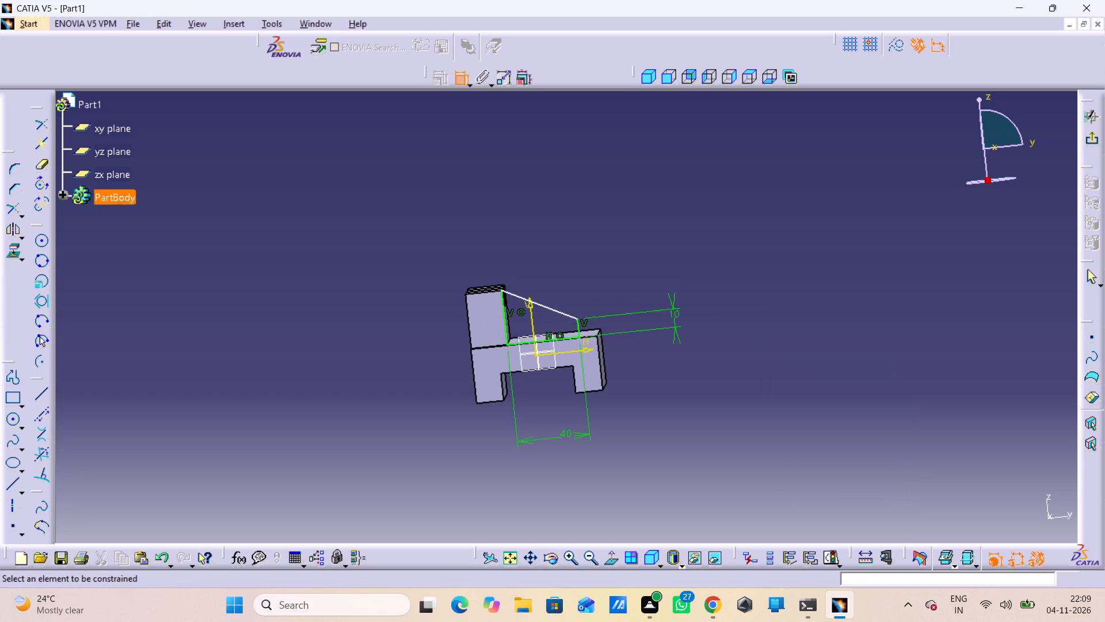
# Dimension the length of the profile's sloped top line, placing the dimension above the slope.
pyautogui.moveTo(686, 373); pyautogui.dragTo(653, 471, button='middle')
pyautogui.moveTo(686, 373); pyautogui.dragTo(653, 471, button='right')
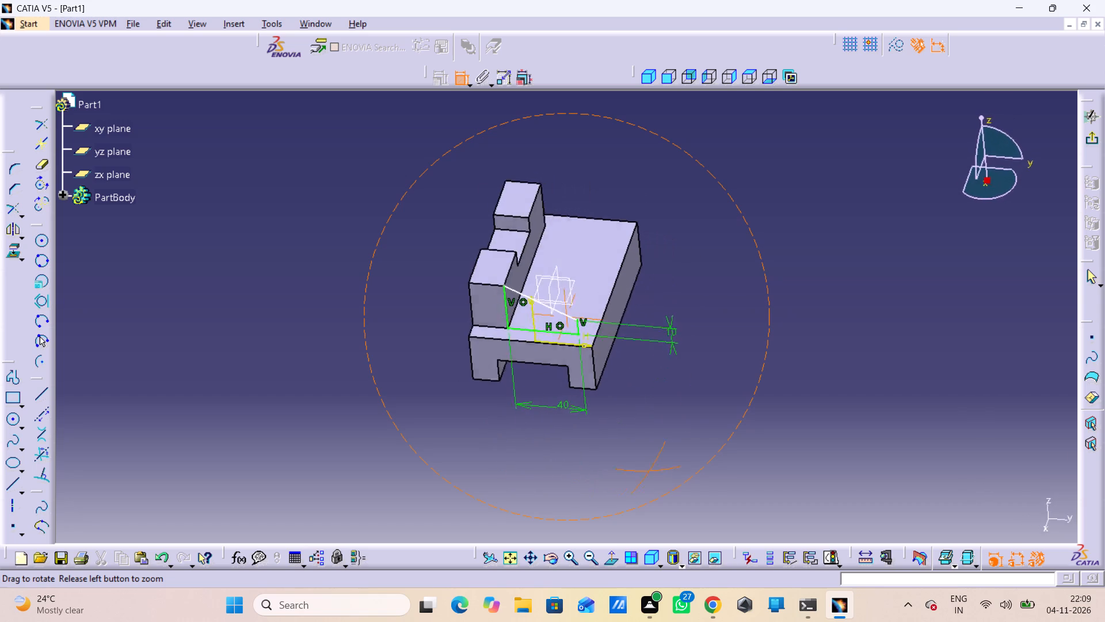
pyautogui.moveTo(653, 471); pyautogui.dragTo(690, 458, button='right')
pyautogui.moveTo(653, 471); pyautogui.dragTo(690, 458, button='middle')
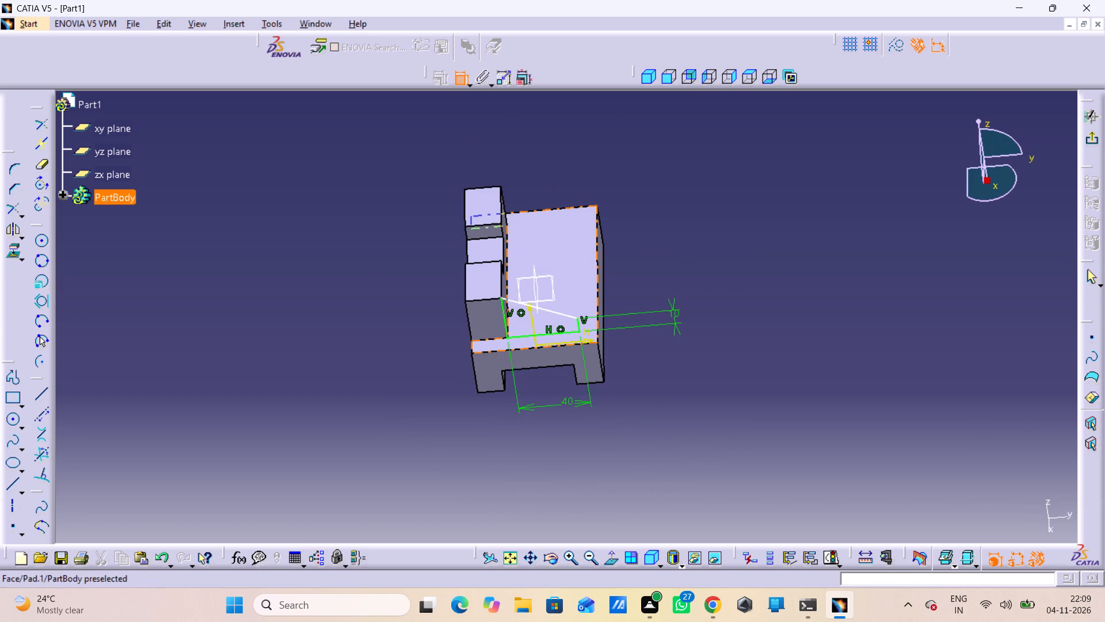
pyautogui.click(555, 316)
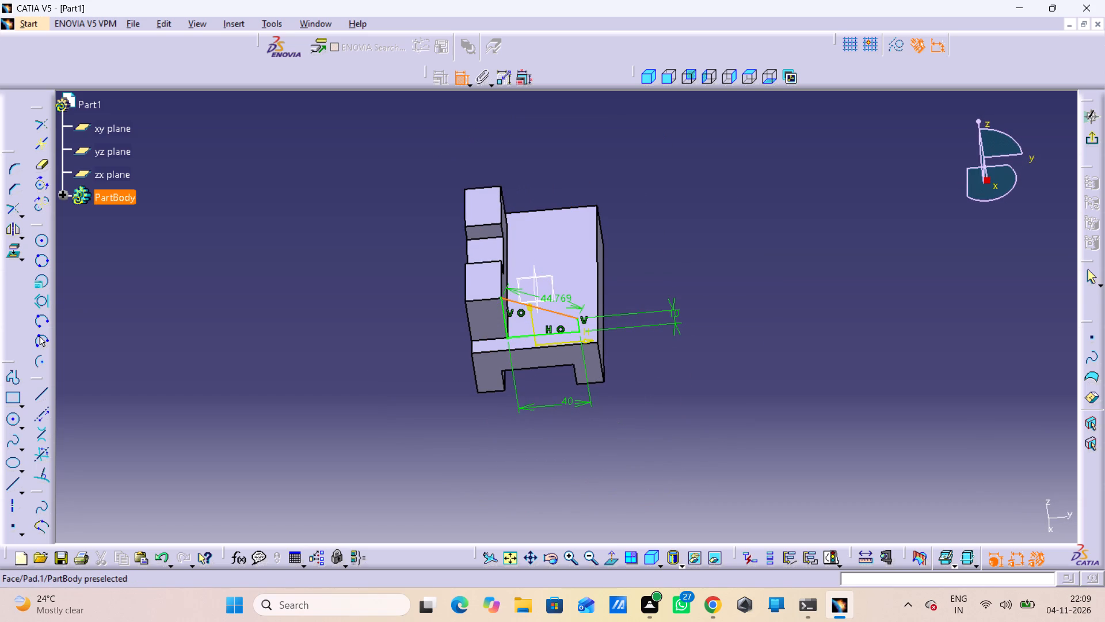
pyautogui.moveTo(562, 299); pyautogui.dragTo(581, 192, button='middle')
pyautogui.moveTo(562, 299); pyautogui.dragTo(581, 192, button='right')
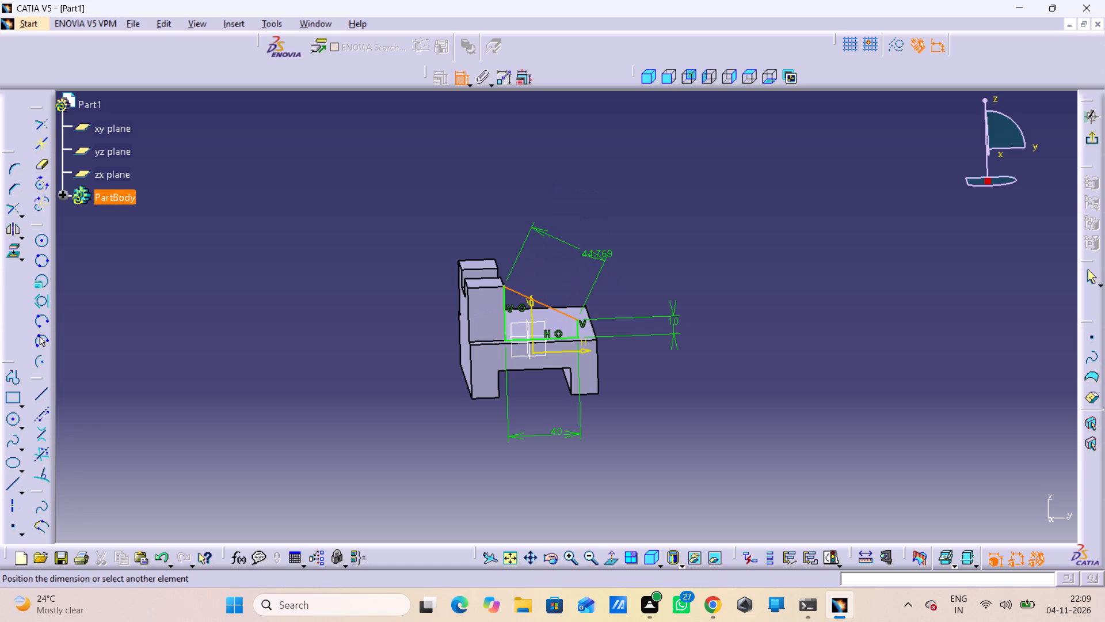
pyautogui.click(589, 231)
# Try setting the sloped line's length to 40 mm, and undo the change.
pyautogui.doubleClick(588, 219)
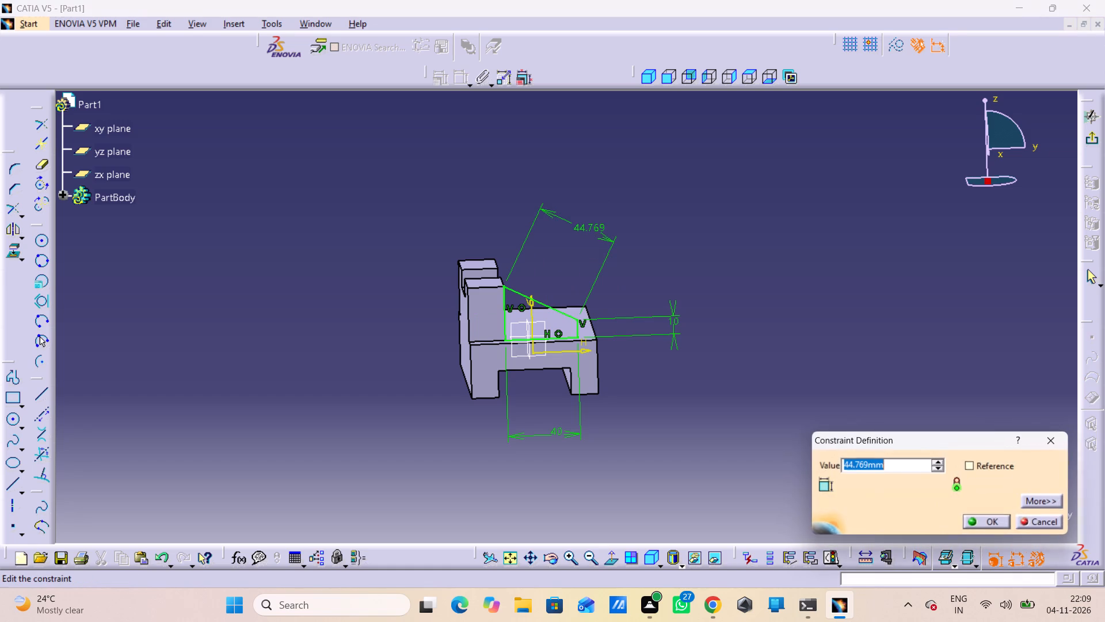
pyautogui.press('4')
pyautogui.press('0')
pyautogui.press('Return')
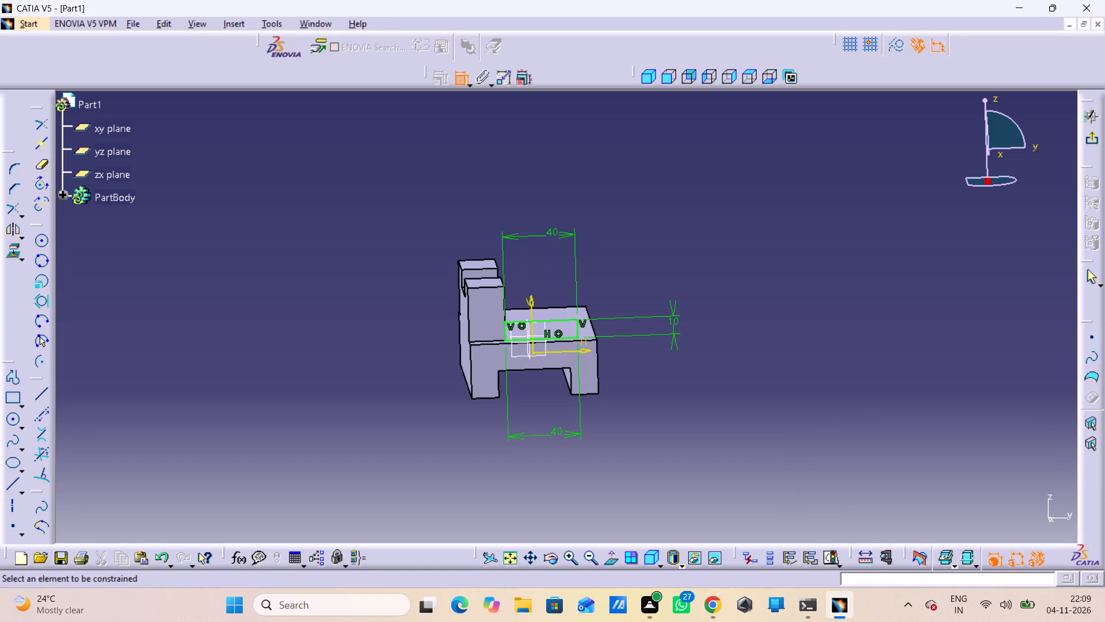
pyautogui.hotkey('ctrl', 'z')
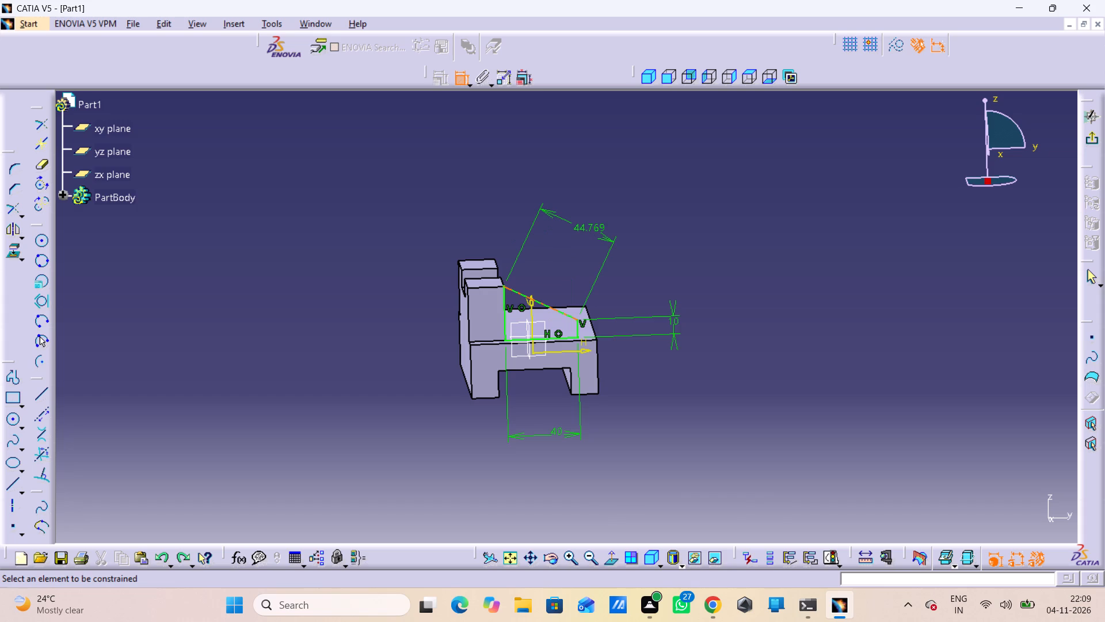
# Check the rib profile square-on to its sketch plane and exit the sketch.
pyautogui.rightClick(593, 223)
pyautogui.click(675, 171)
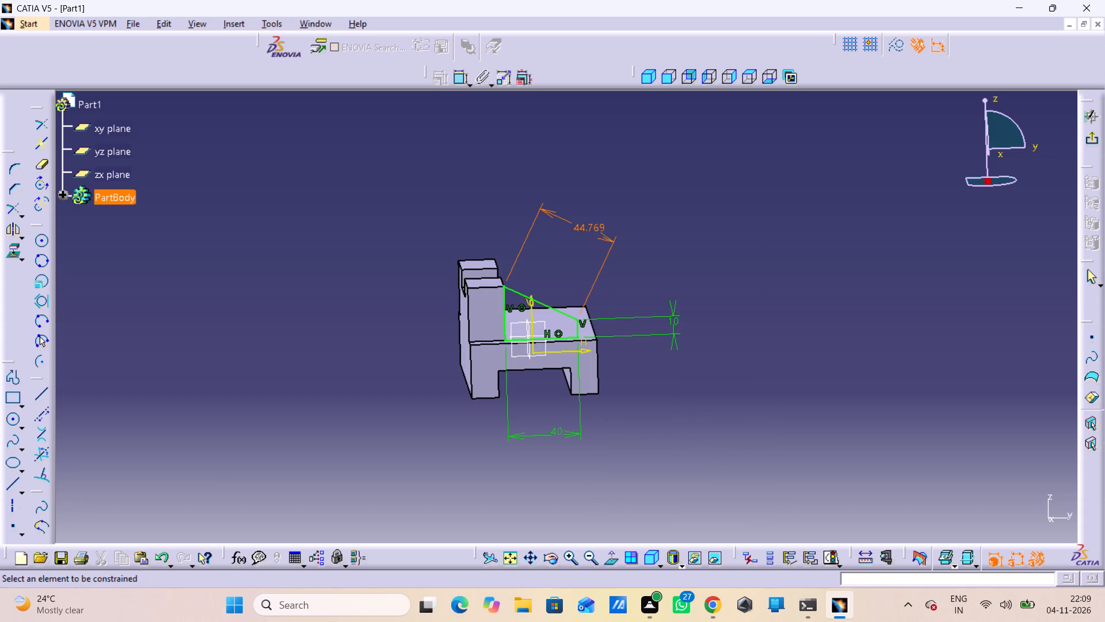
pyautogui.click(611, 563)
pyautogui.moveTo(785, 450); pyautogui.dragTo(733, 449, button='middle')
pyautogui.moveTo(785, 448); pyautogui.dragTo(733, 449, button='right')
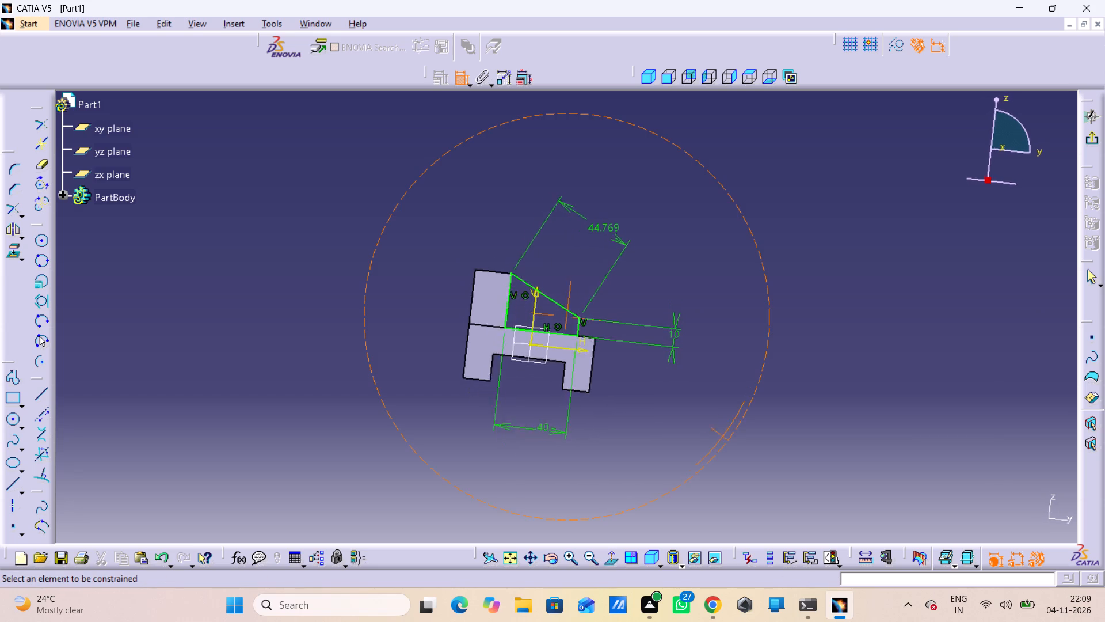
pyautogui.moveTo(733, 449); pyautogui.dragTo(538, 507, button='right')
pyautogui.moveTo(733, 449); pyautogui.dragTo(574, 528, button='middle')
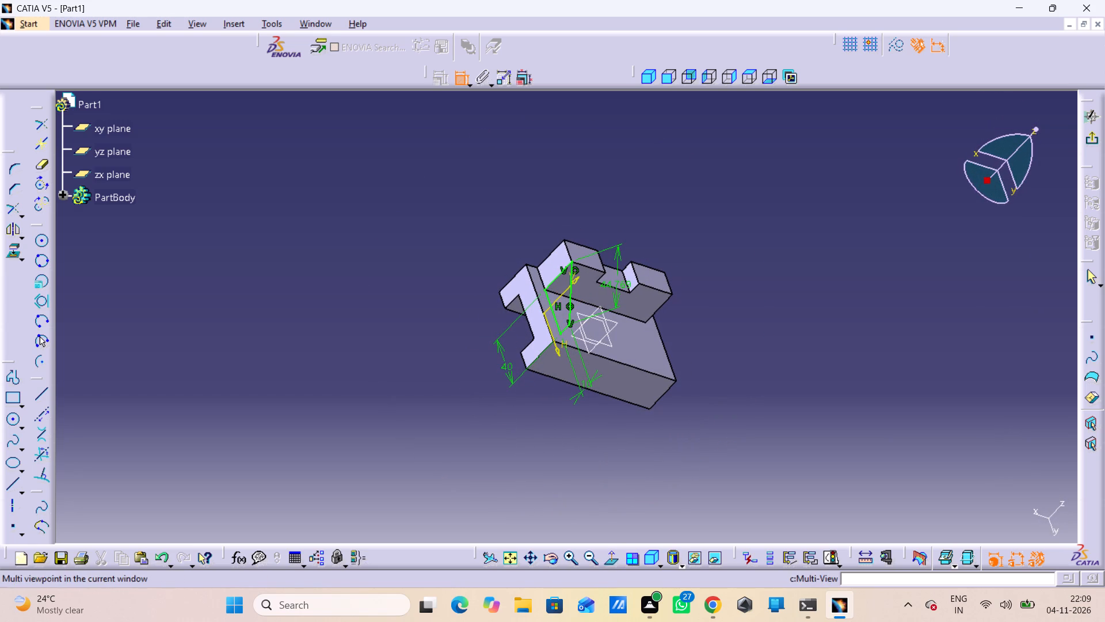
pyautogui.click(611, 563)
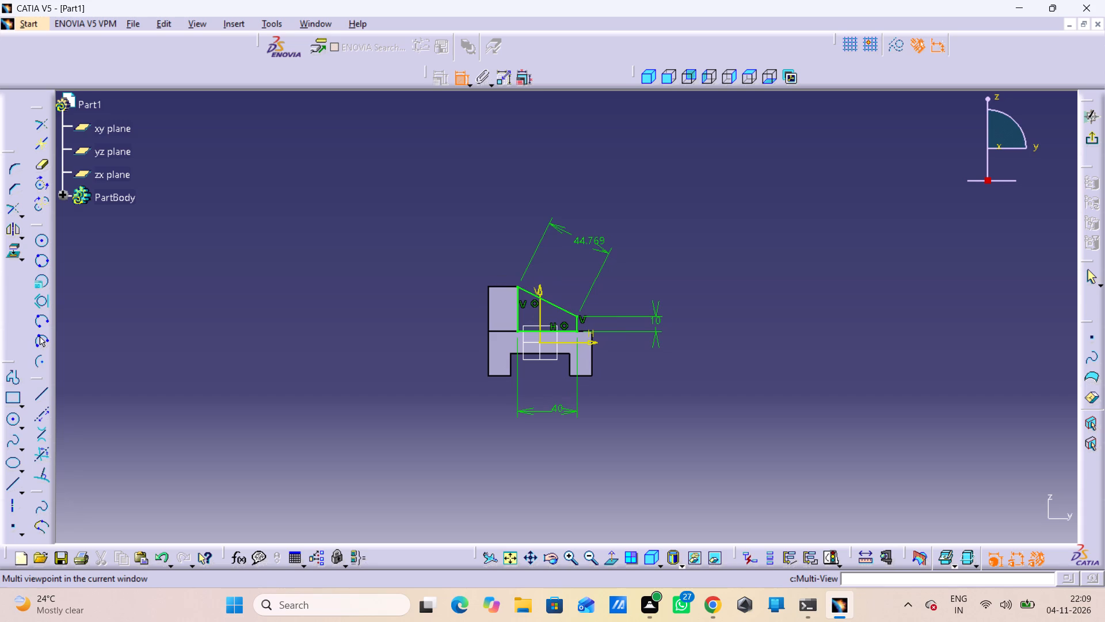
pyautogui.click(1092, 135)
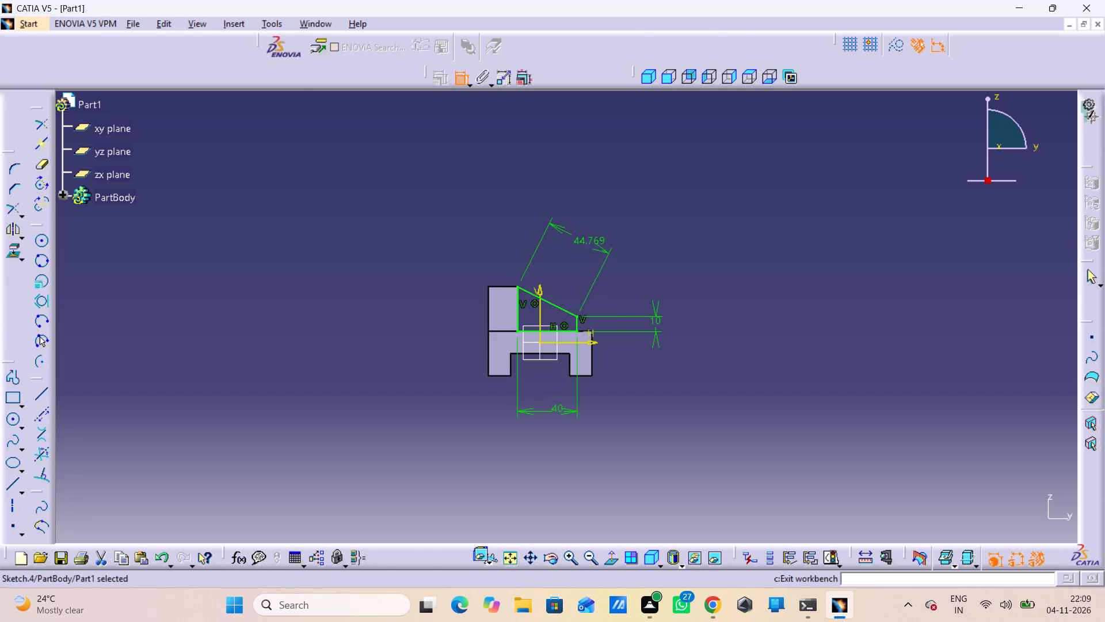
# Pad the sloped rib profile 15 mm, with the direction reversed so it extends inward over the block.
pyautogui.moveTo(691, 309); pyautogui.dragTo(696, 312, button='middle')
pyautogui.moveTo(696, 312); pyautogui.dragTo(441, 325, button='right')
pyautogui.moveTo(696, 312); pyautogui.dragTo(441, 325, button='middle')
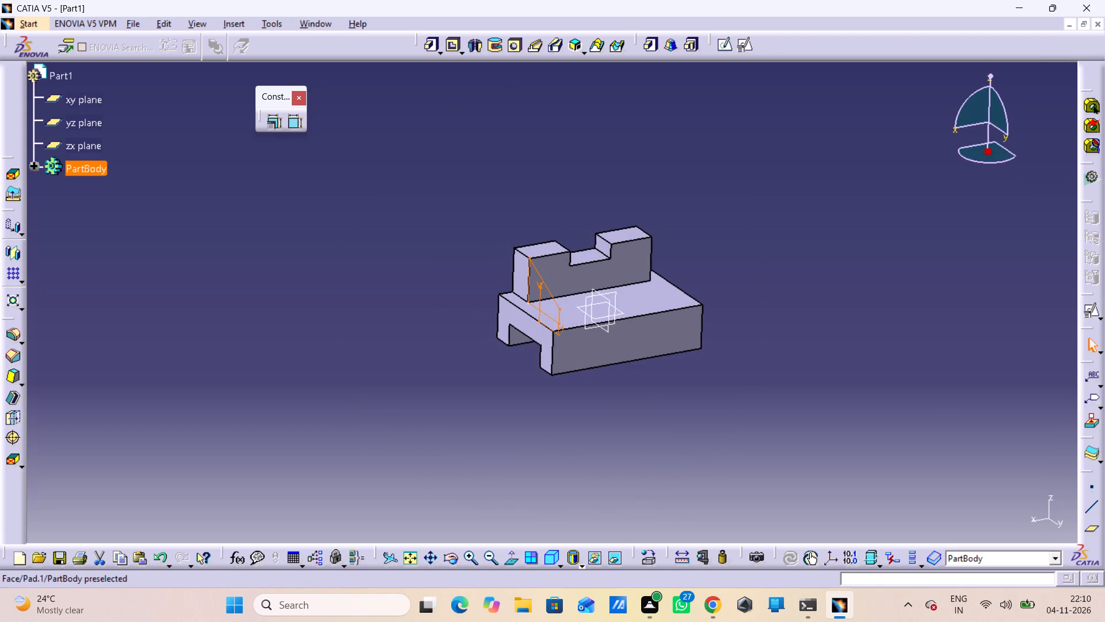
pyautogui.click(434, 44)
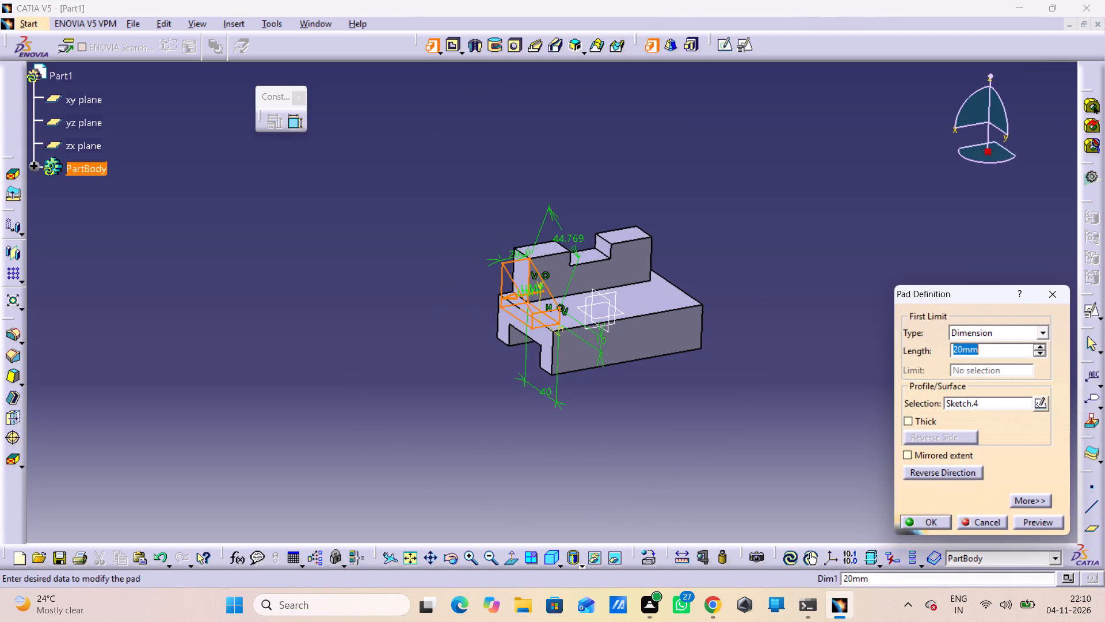
pyautogui.click(947, 472)
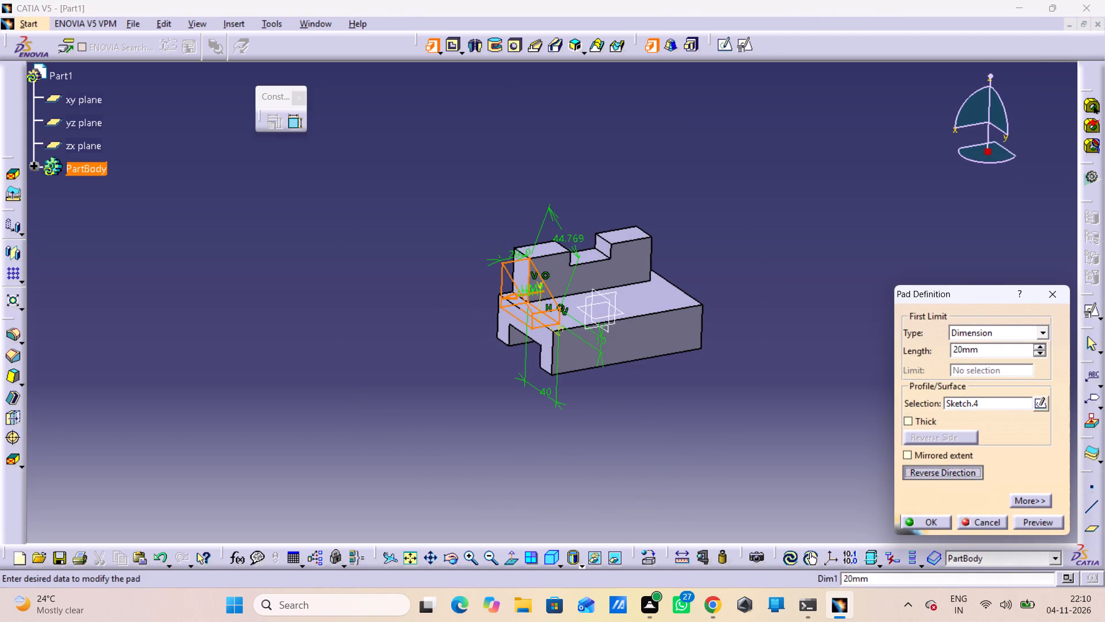
pyautogui.moveTo(973, 343); pyautogui.dragTo(890, 367)
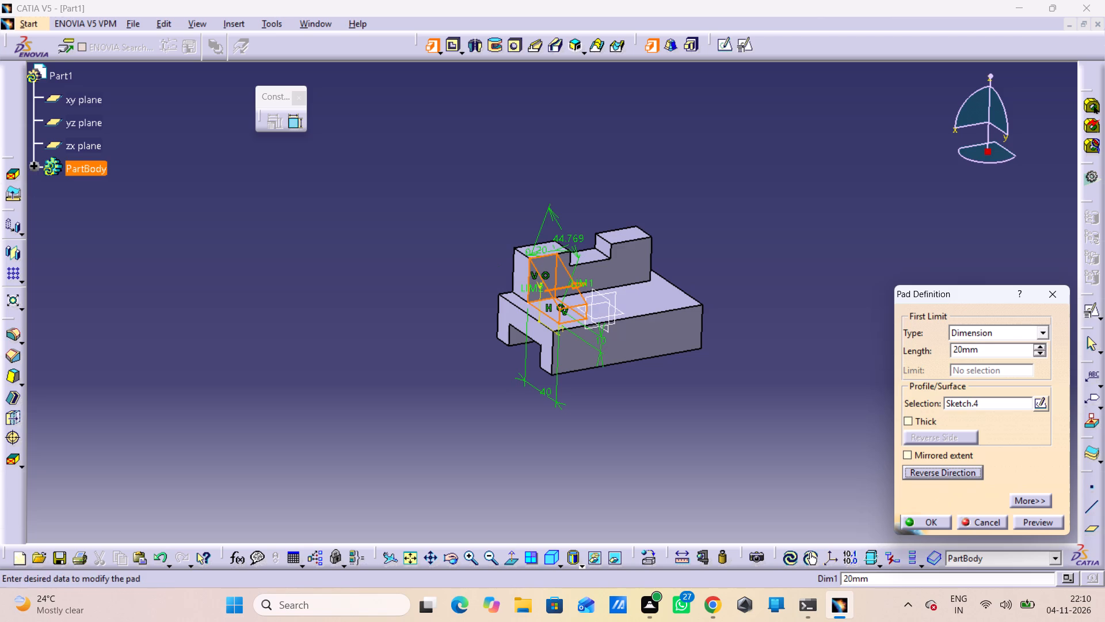
pyautogui.moveTo(890, 367); pyautogui.dragTo(889, 368)
pyautogui.moveTo(982, 350); pyautogui.dragTo(876, 374)
pyautogui.write('15')
pyautogui.press('Return')
pyautogui.click(784, 466)
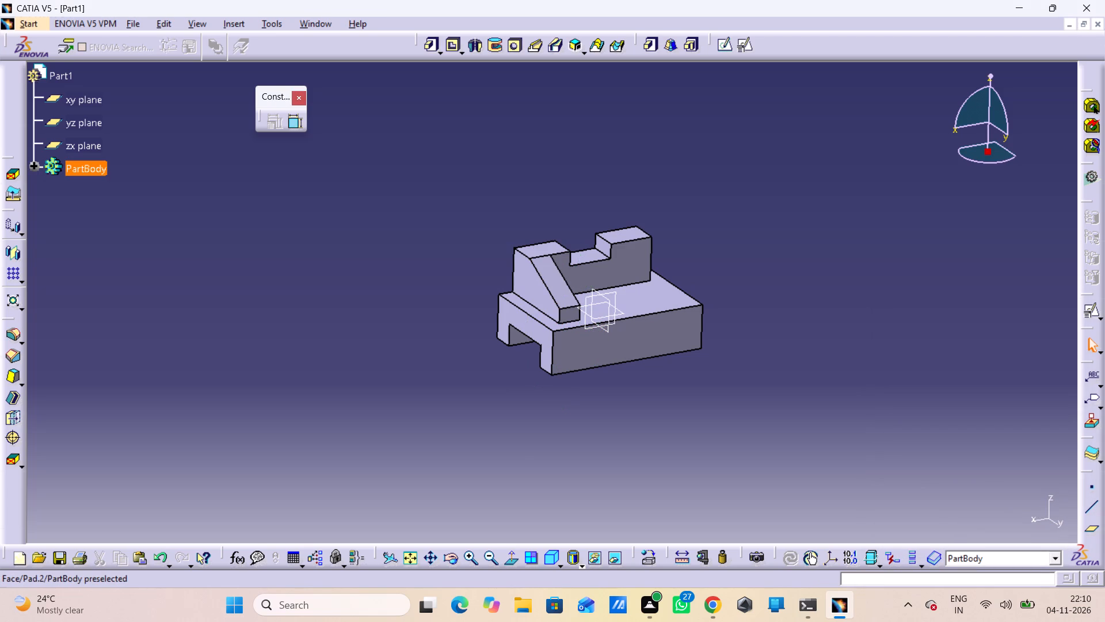
# Select the PartBody in the specification tree.
pyautogui.click(48, 161)
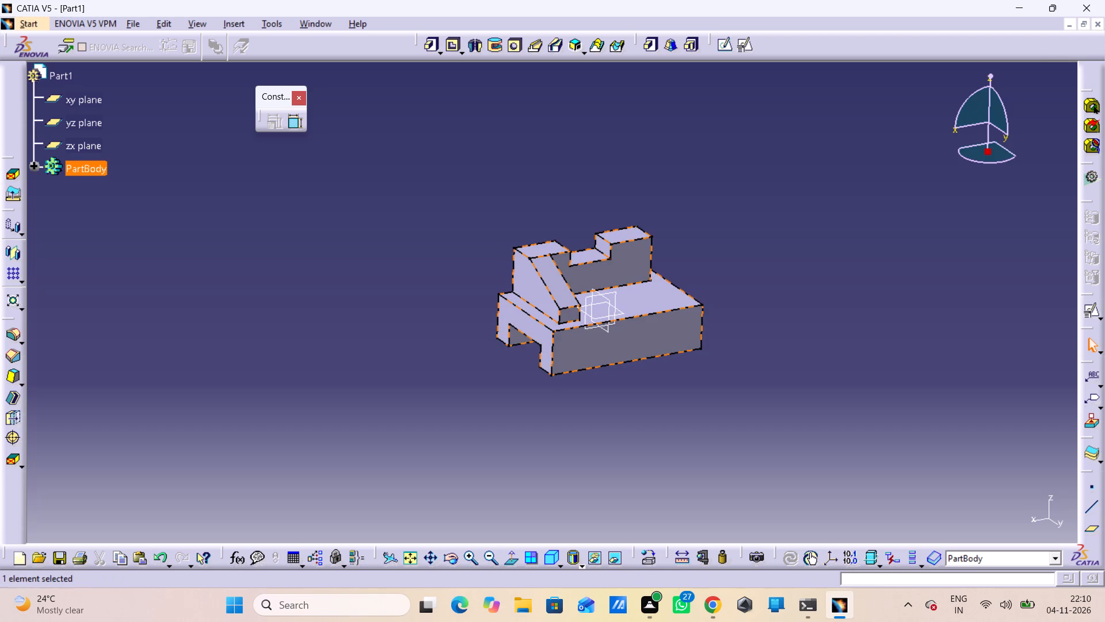
pyautogui.click(51, 172)
pyautogui.doubleClick(65, 173)
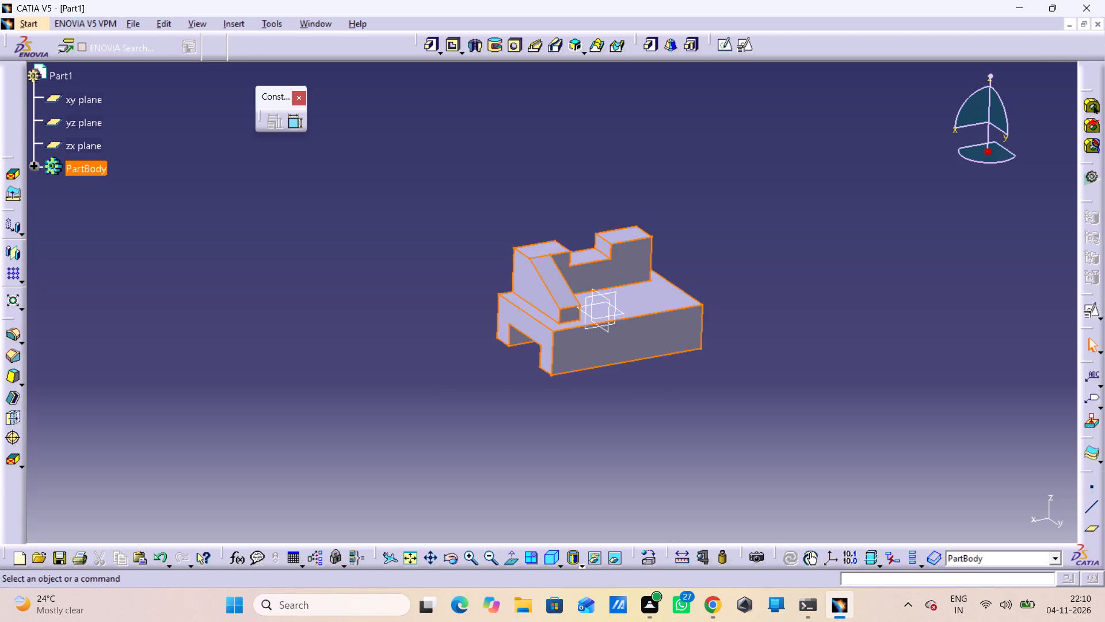
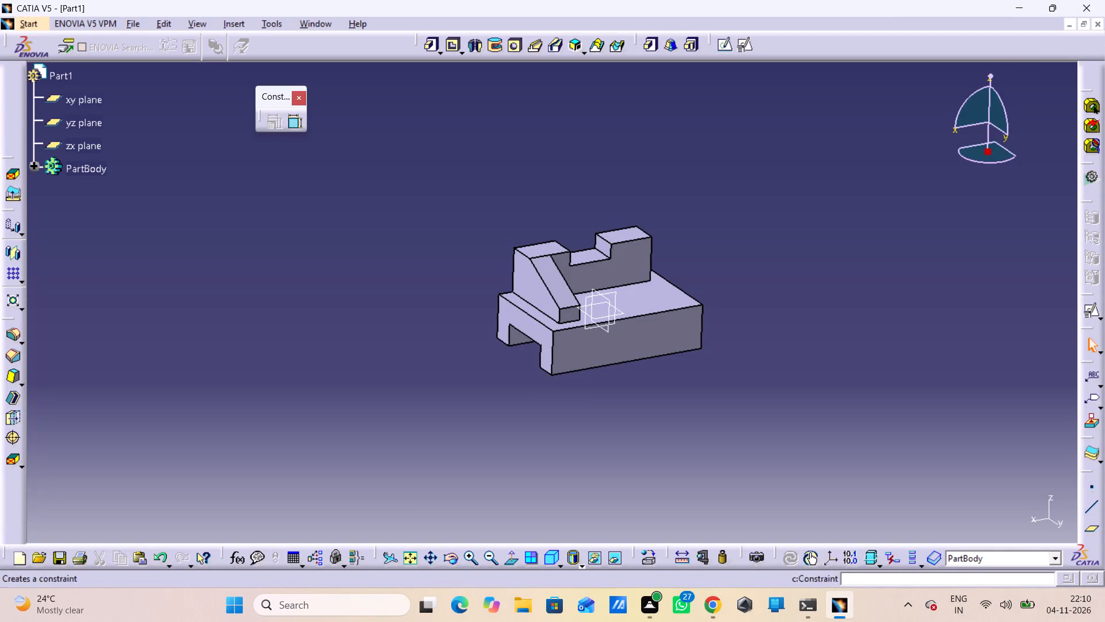
# Mirror the sloped rib pad across the yz plane to the other end of the block.
pyautogui.click(32, 165)
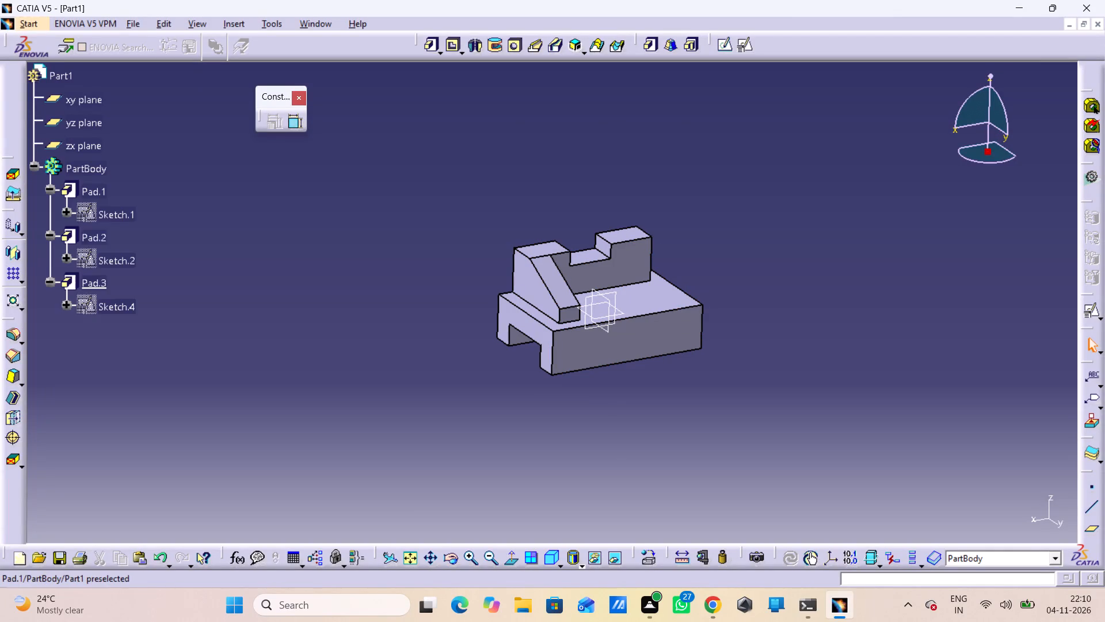
pyautogui.doubleClick(71, 281)
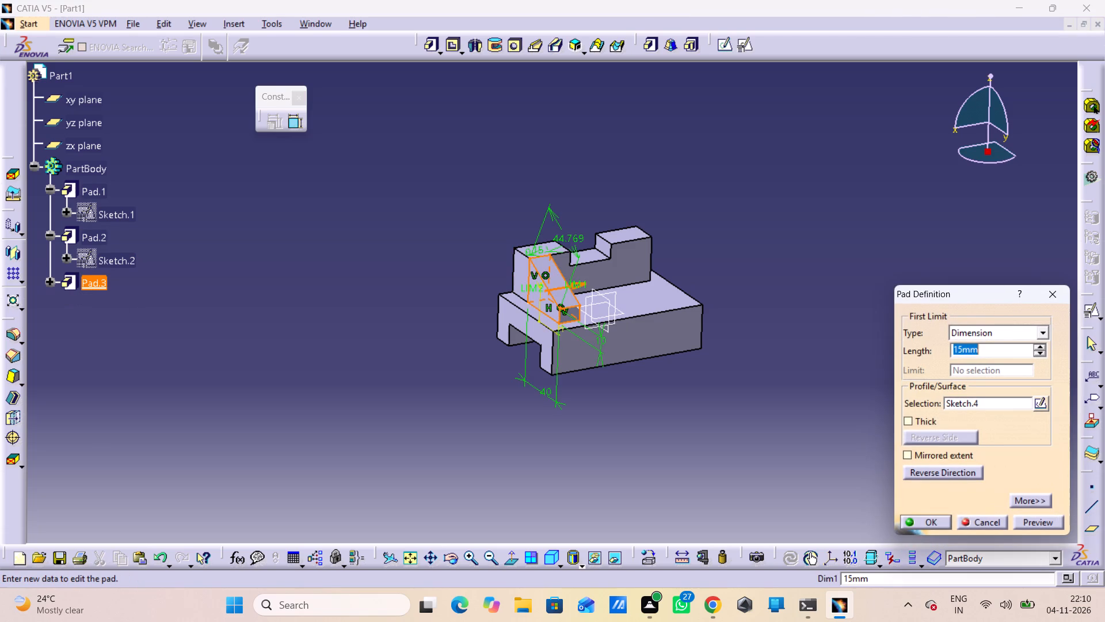
pyautogui.click(144, 273)
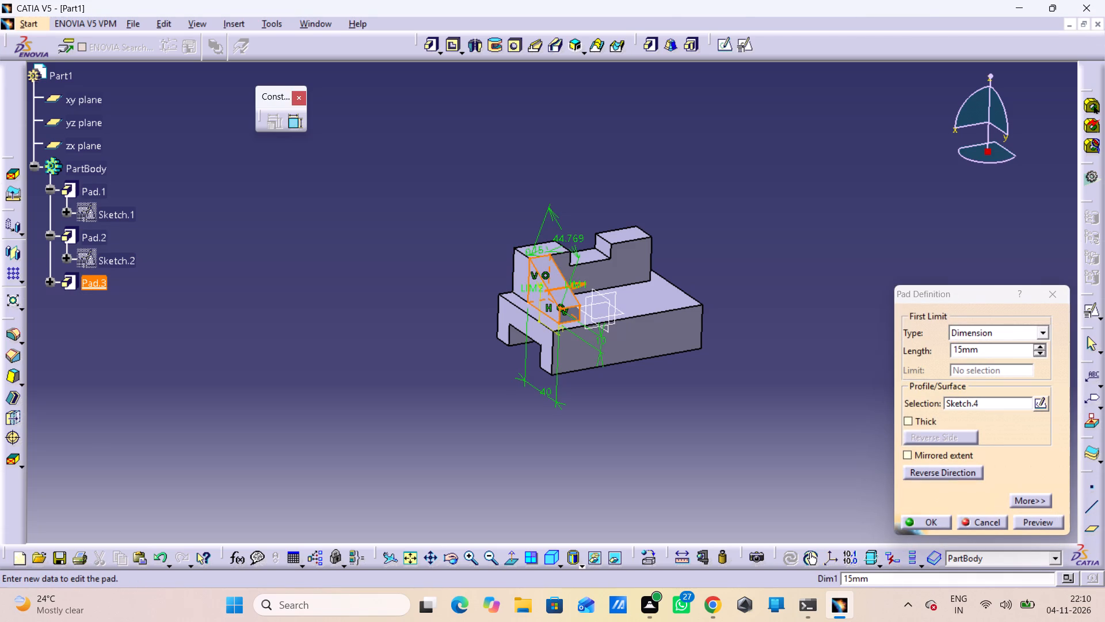
pyautogui.click(910, 518)
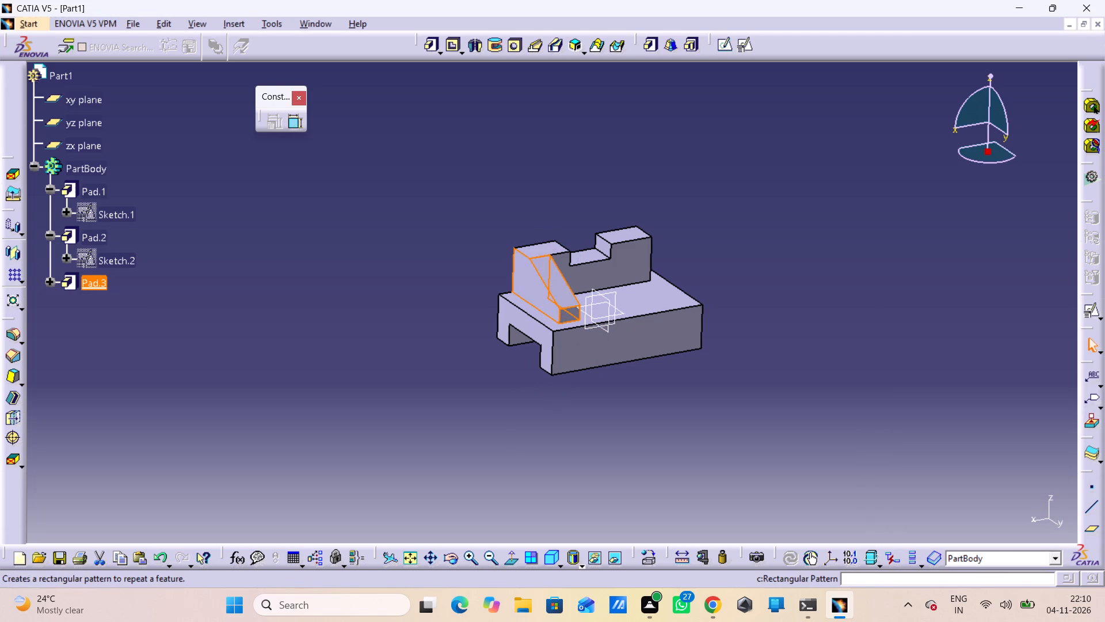
pyautogui.click(14, 256)
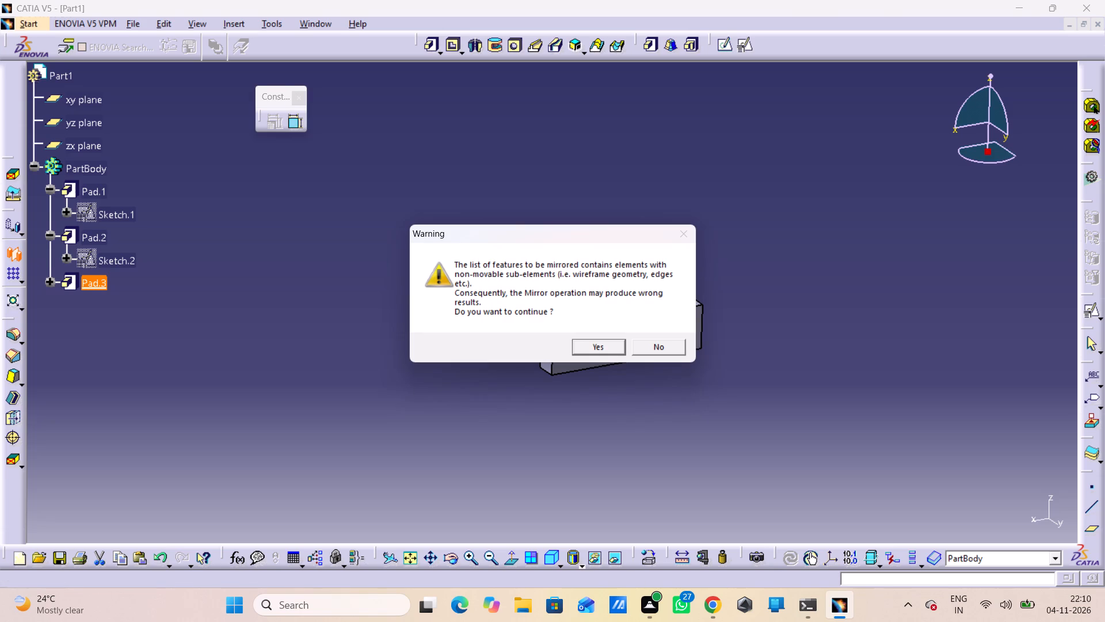
pyautogui.click(593, 346)
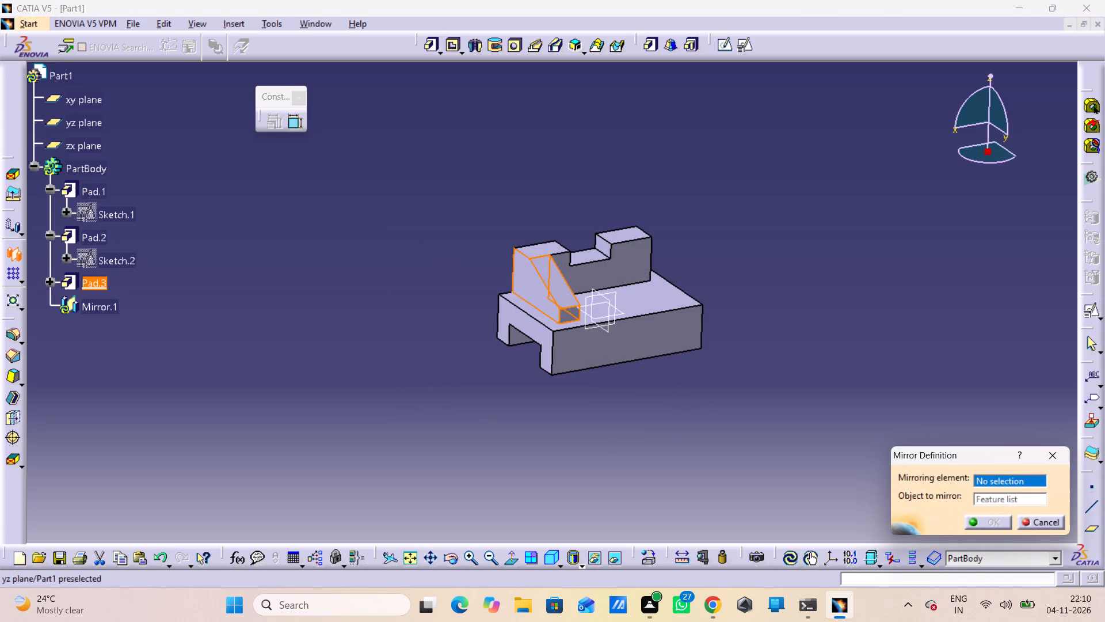
pyautogui.click(607, 307)
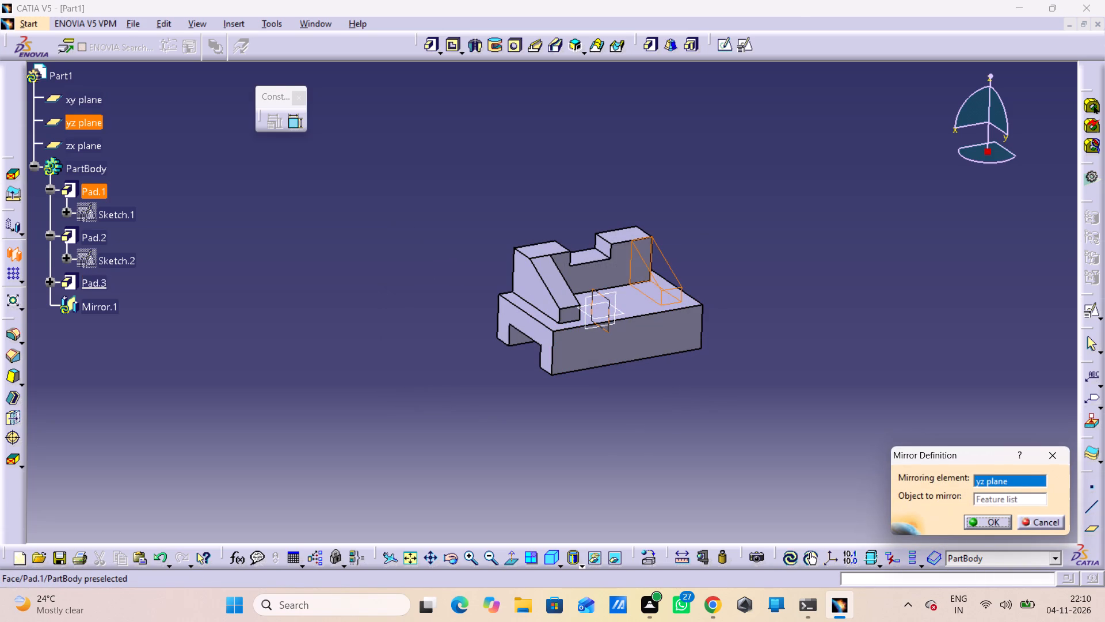
pyautogui.click(976, 520)
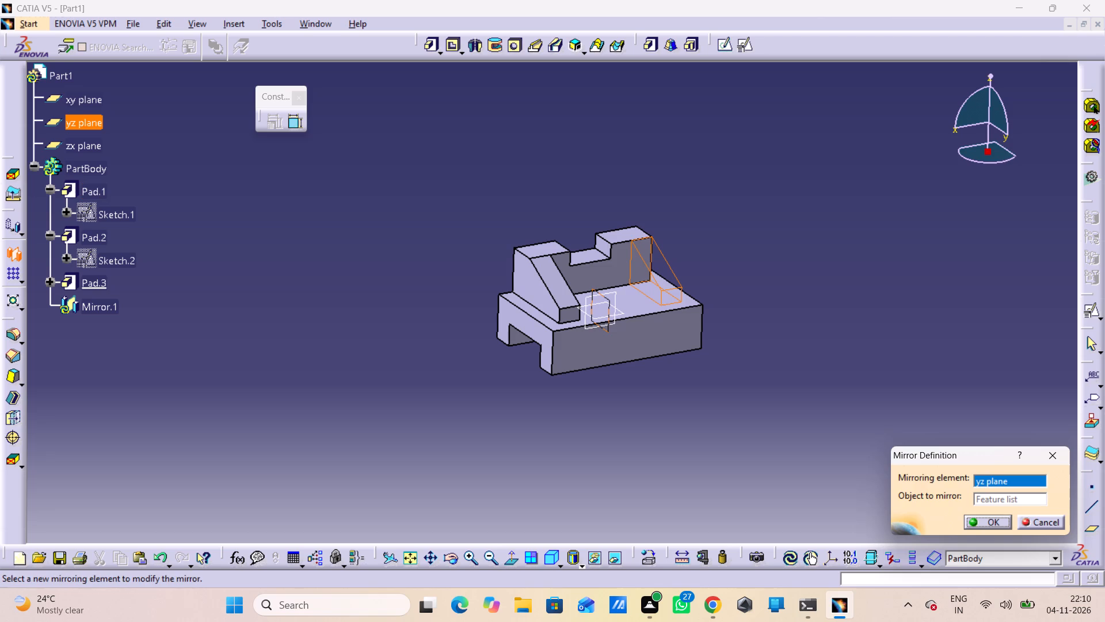
pyautogui.click(883, 465)
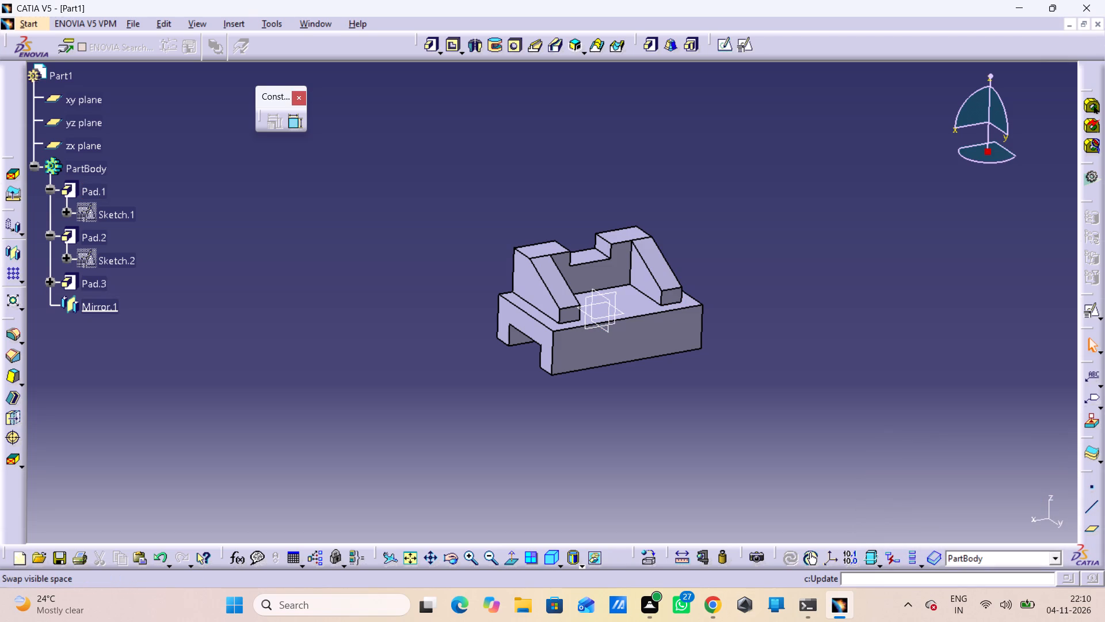
# Create a positioned sketch on the block's top face between the ribs, with both the H and V directions reversed.
pyautogui.click(512, 560)
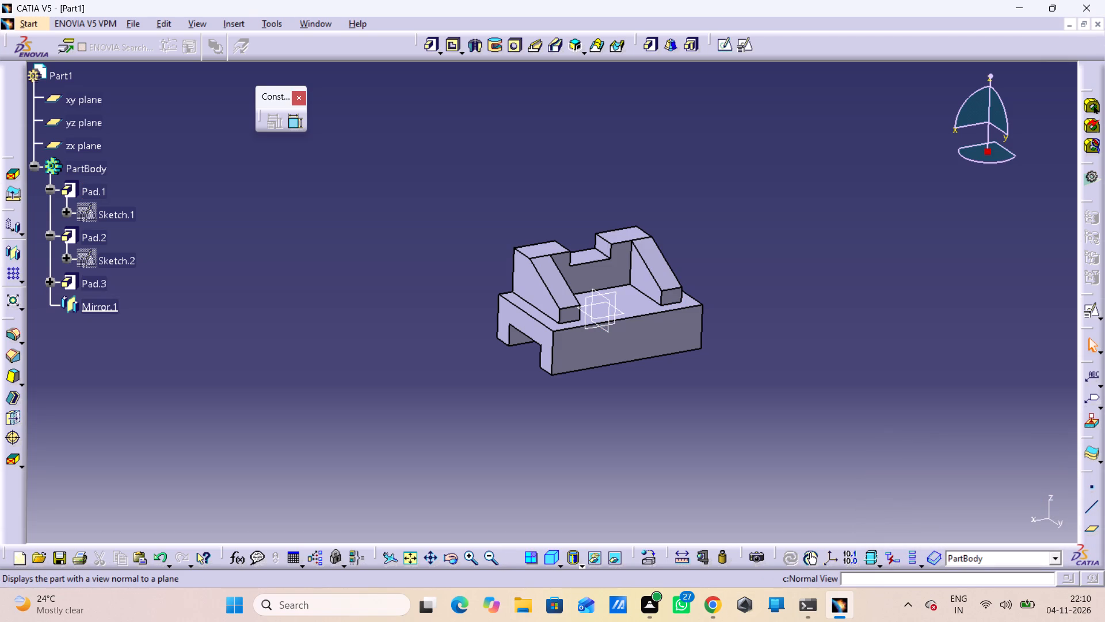
pyautogui.click(702, 431)
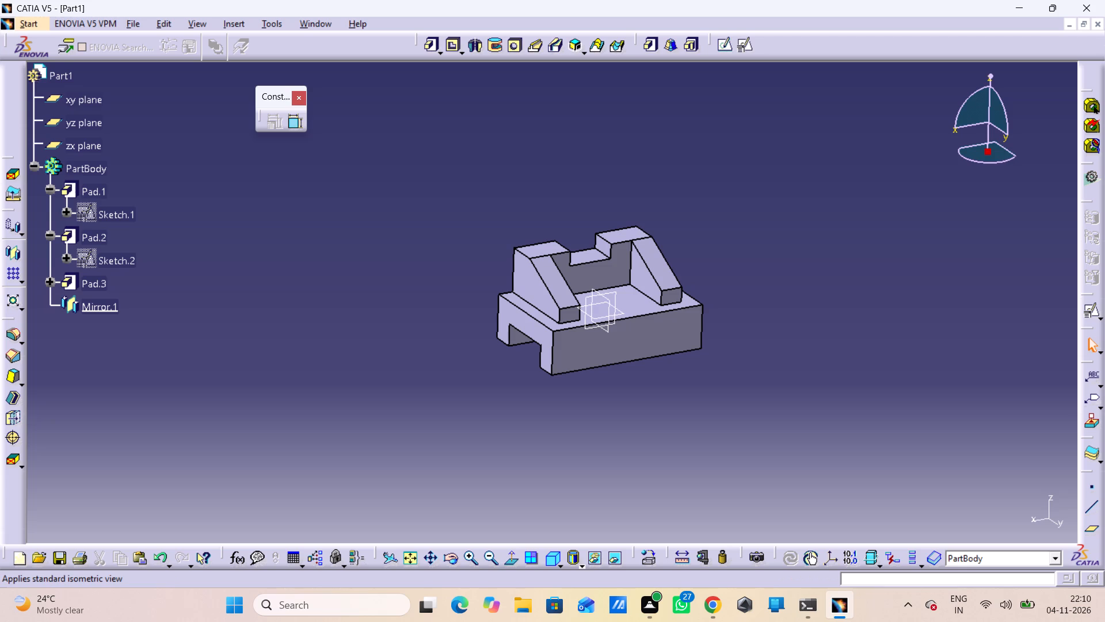
pyautogui.click(552, 553)
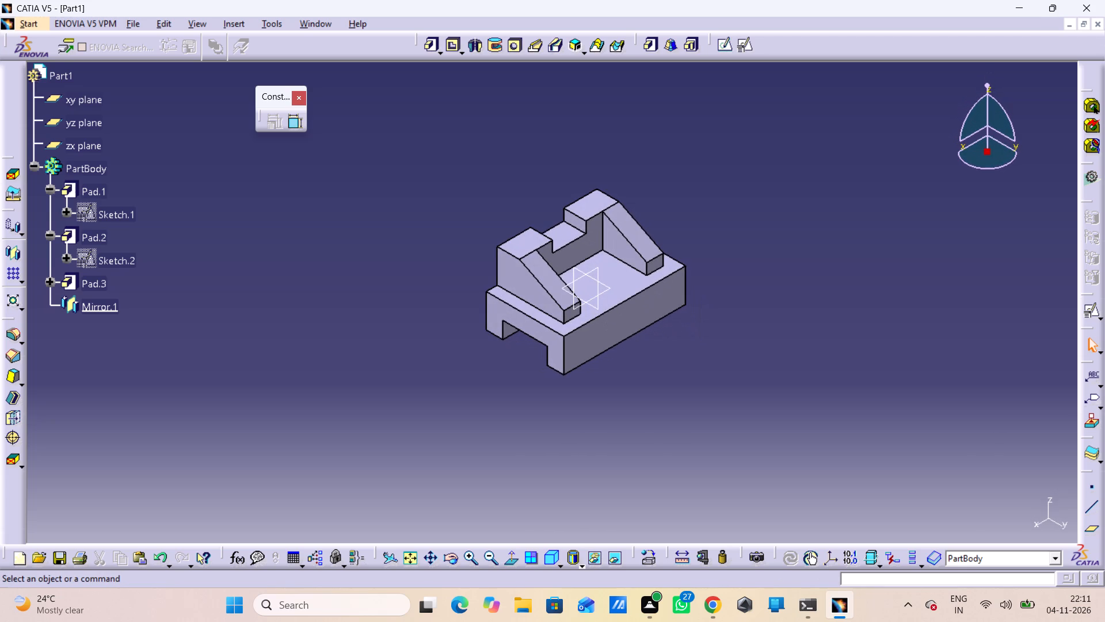
pyautogui.click(637, 283)
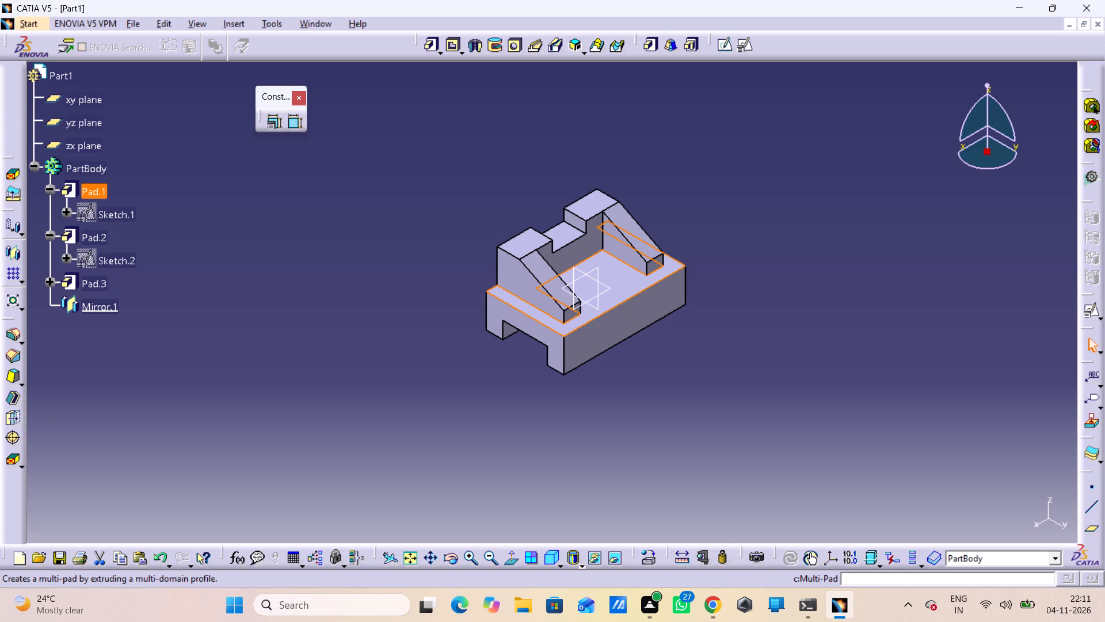
pyautogui.click(737, 44)
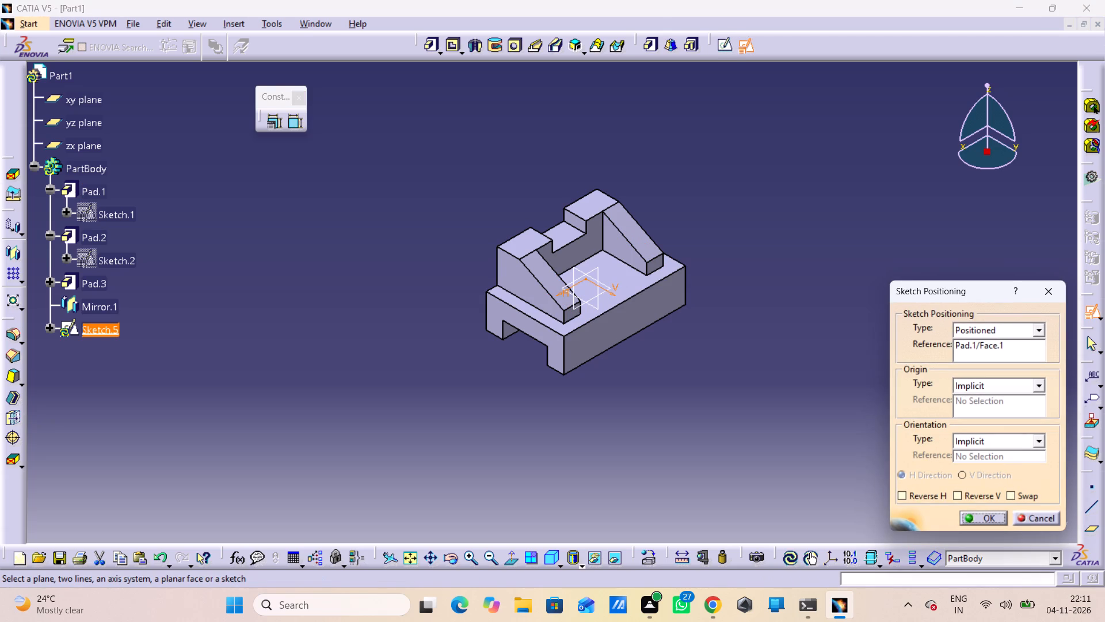
pyautogui.click(965, 491)
pyautogui.click(906, 495)
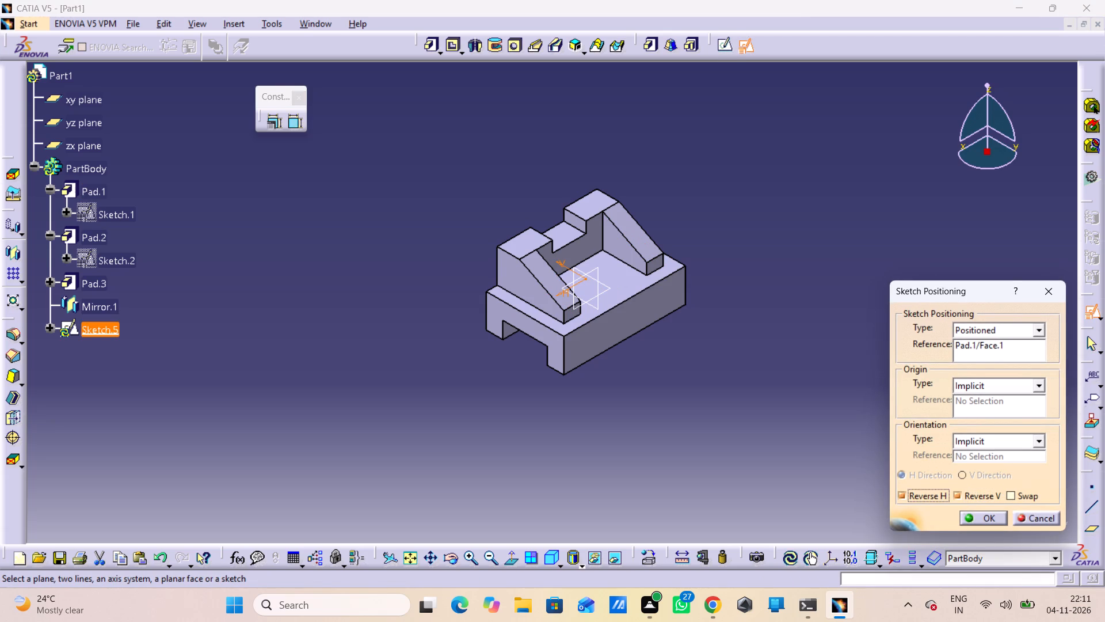
pyautogui.click(967, 513)
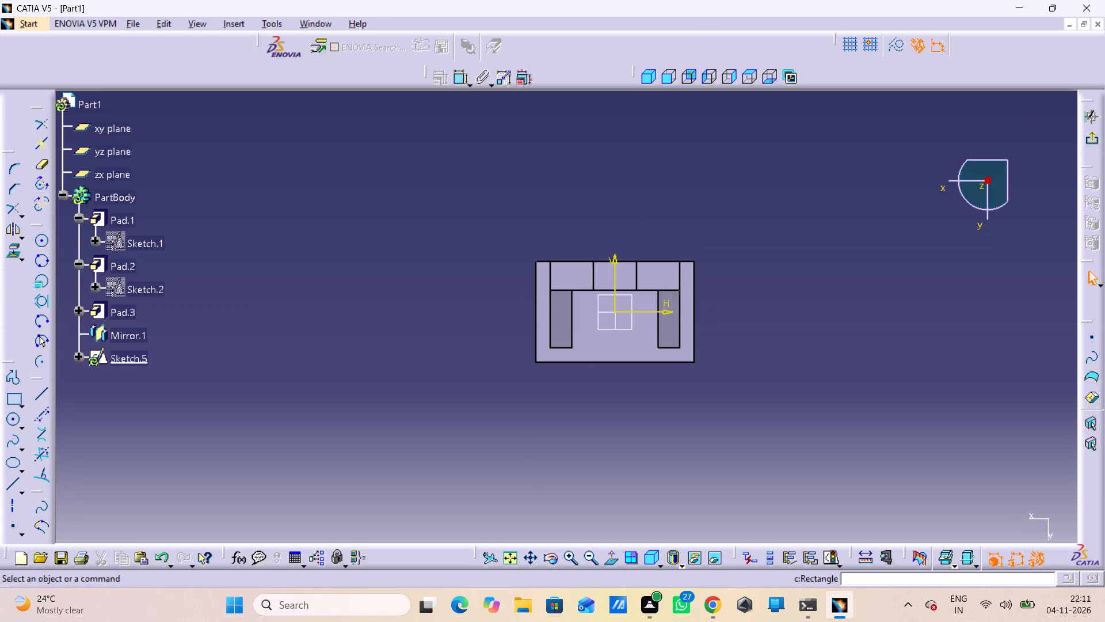
# Sketch a circle about 20 mm in diameter, centred on the V axis slightly in front of the origin.
pyautogui.click(13, 424)
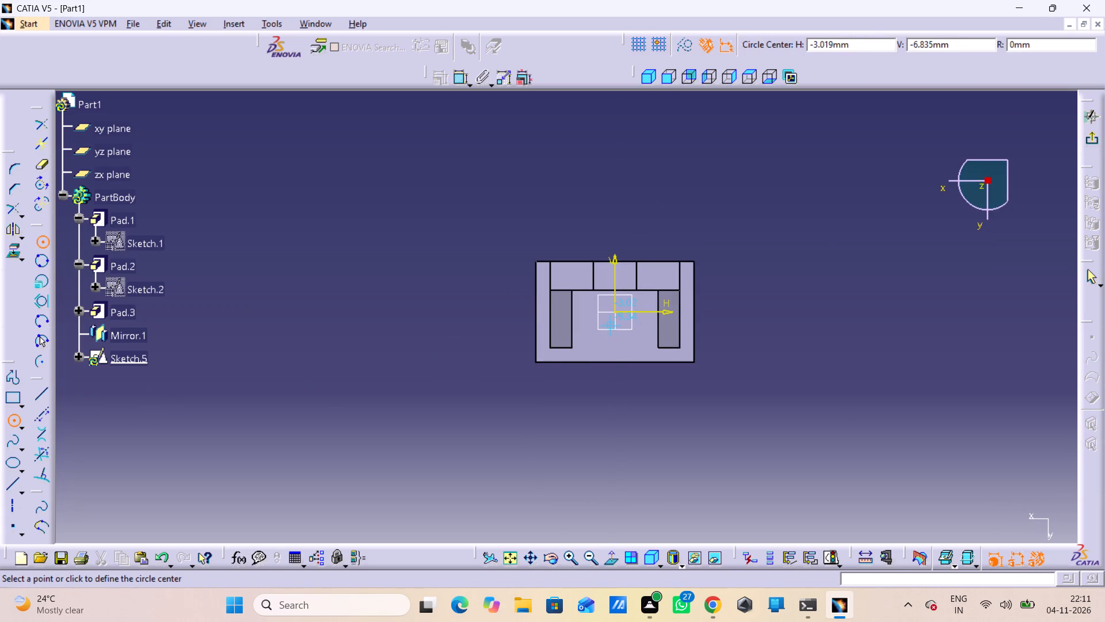
pyautogui.click(614, 325)
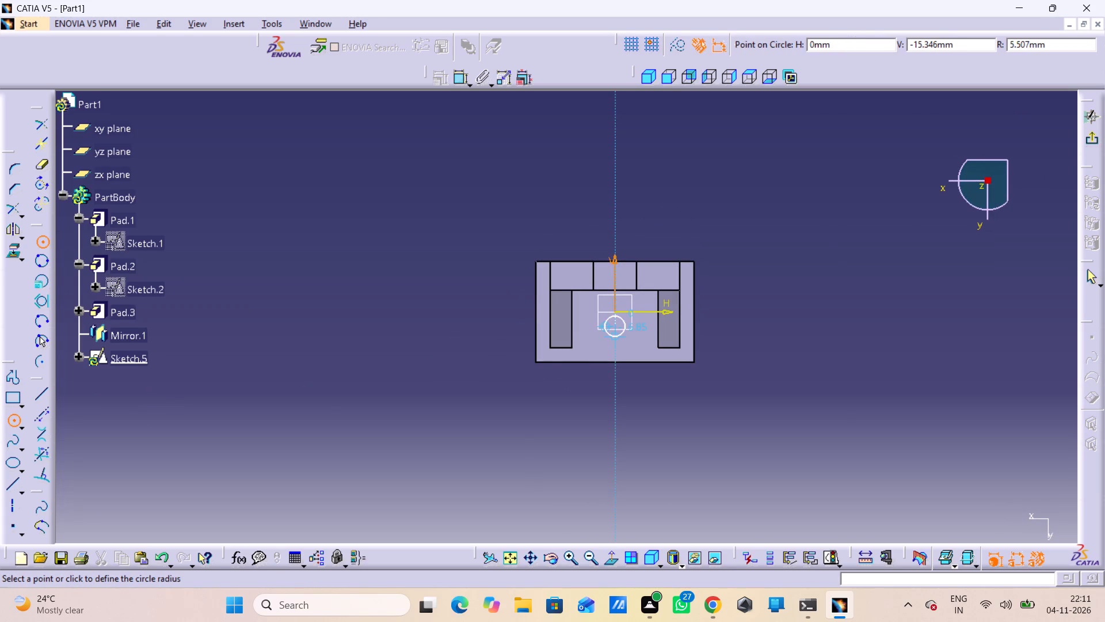
pyautogui.click(622, 342)
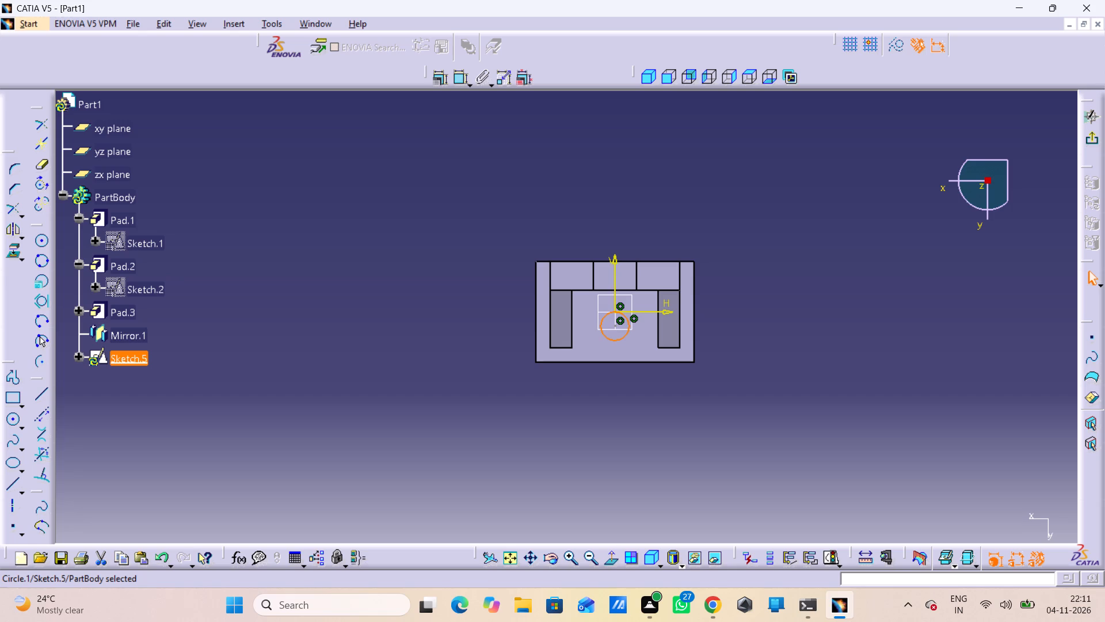
pyautogui.click(475, 373)
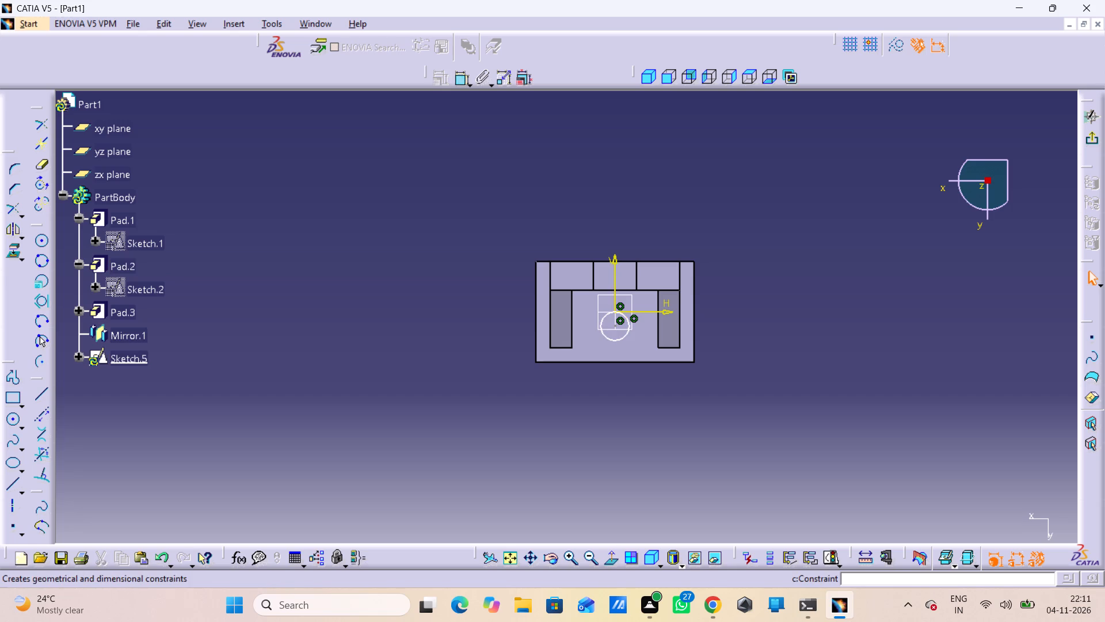
# Dimension the circle's diameter and set it to 30 mm.
pyautogui.click(457, 74)
pyautogui.doubleClick(458, 73)
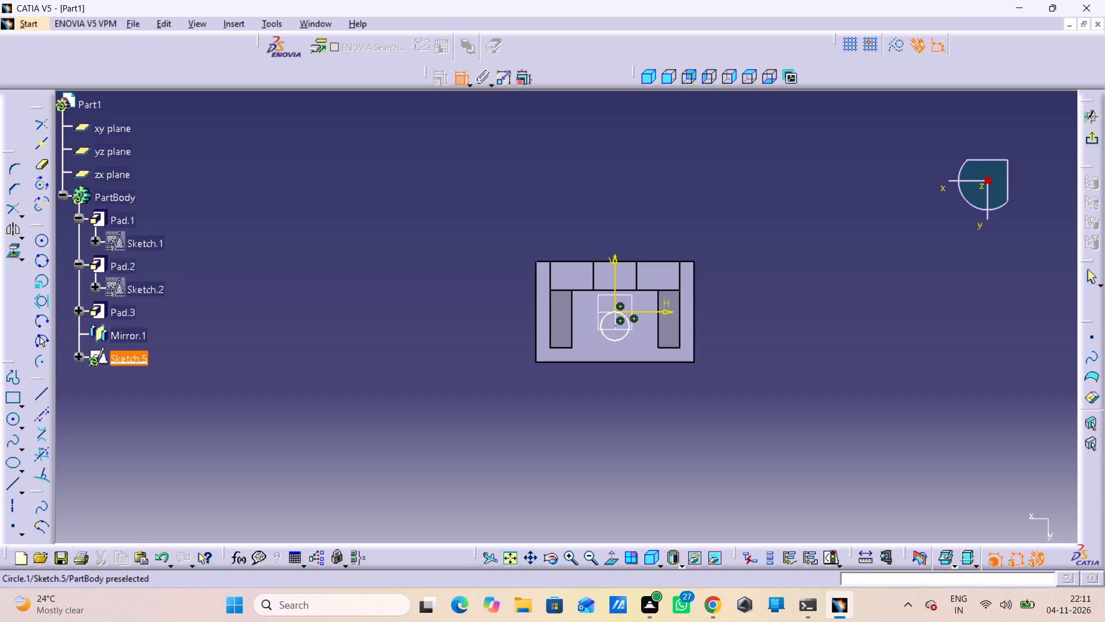
pyautogui.click(626, 332)
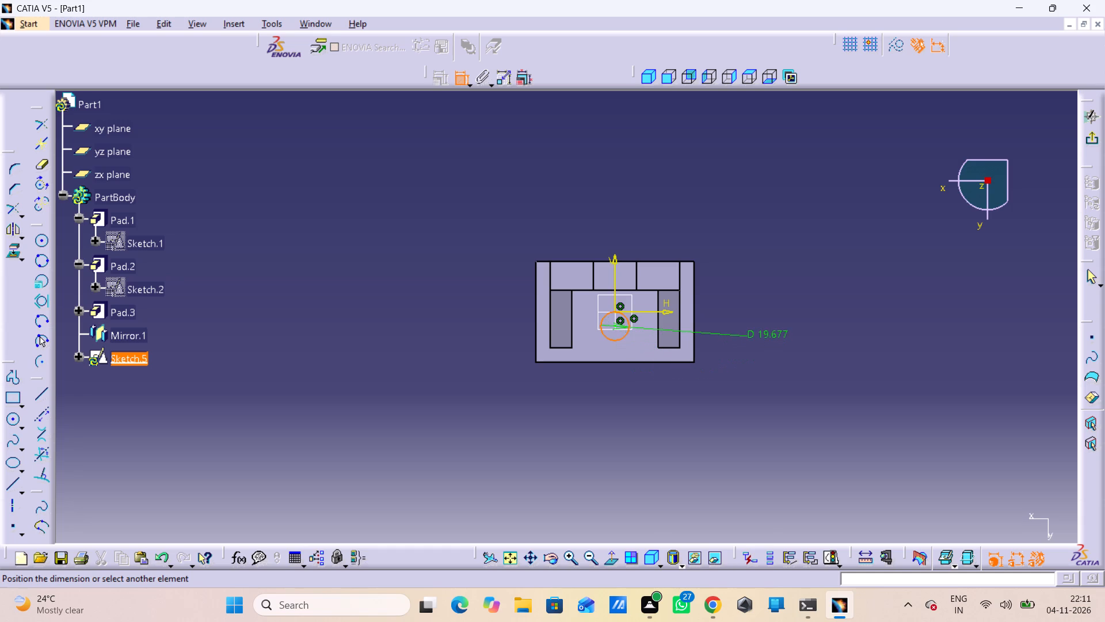
pyautogui.tripleClick(764, 333)
pyautogui.press('0')
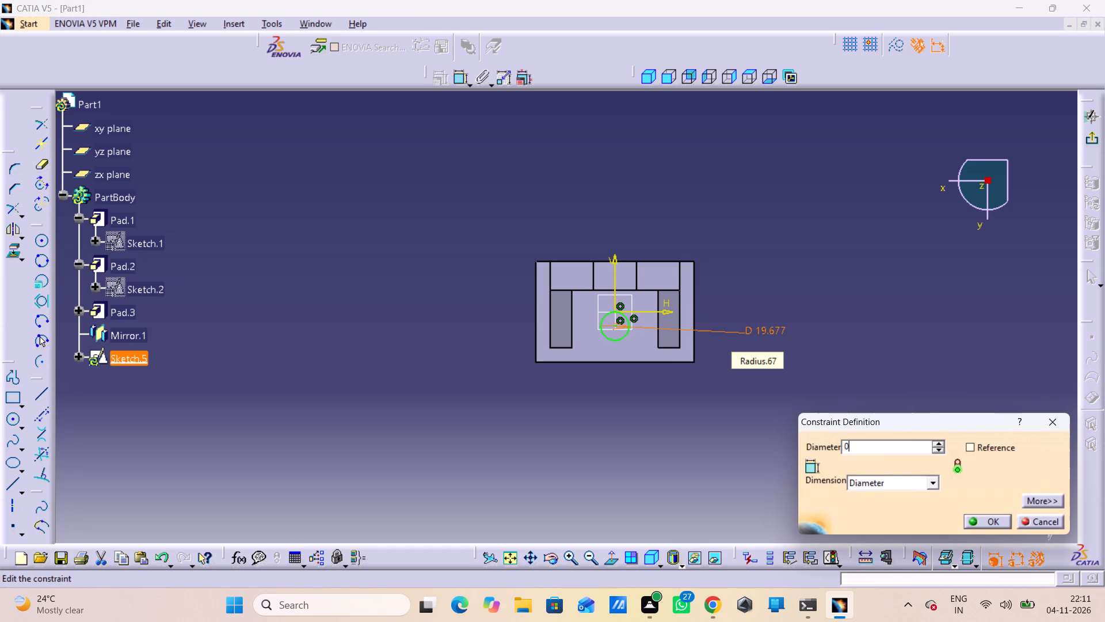
pyautogui.press('BackSpace')
pyautogui.write('30')
pyautogui.press('Return')
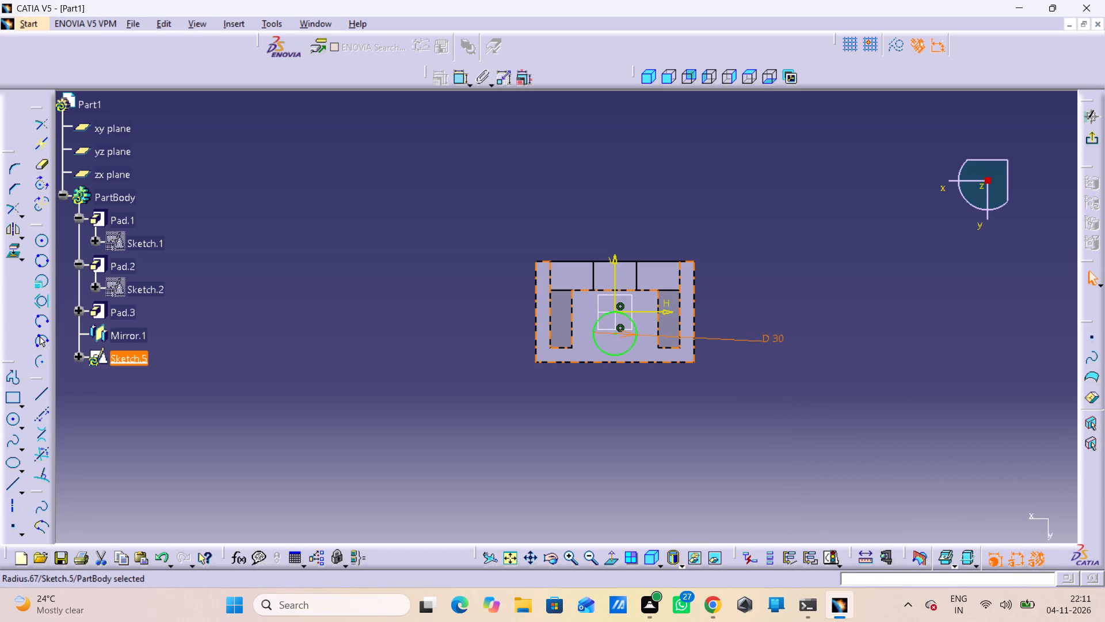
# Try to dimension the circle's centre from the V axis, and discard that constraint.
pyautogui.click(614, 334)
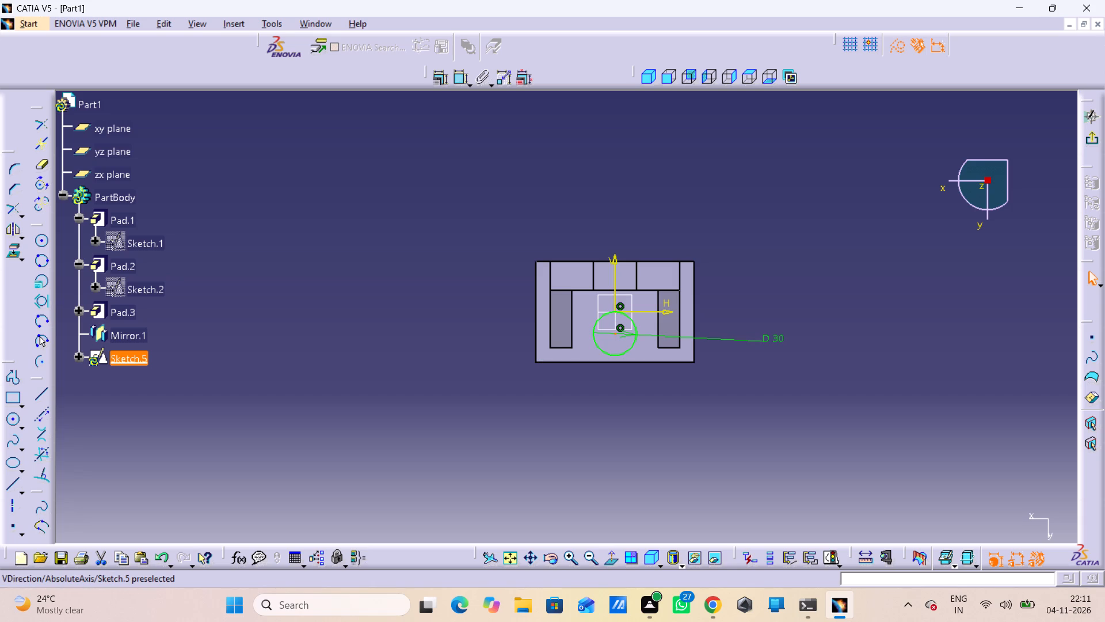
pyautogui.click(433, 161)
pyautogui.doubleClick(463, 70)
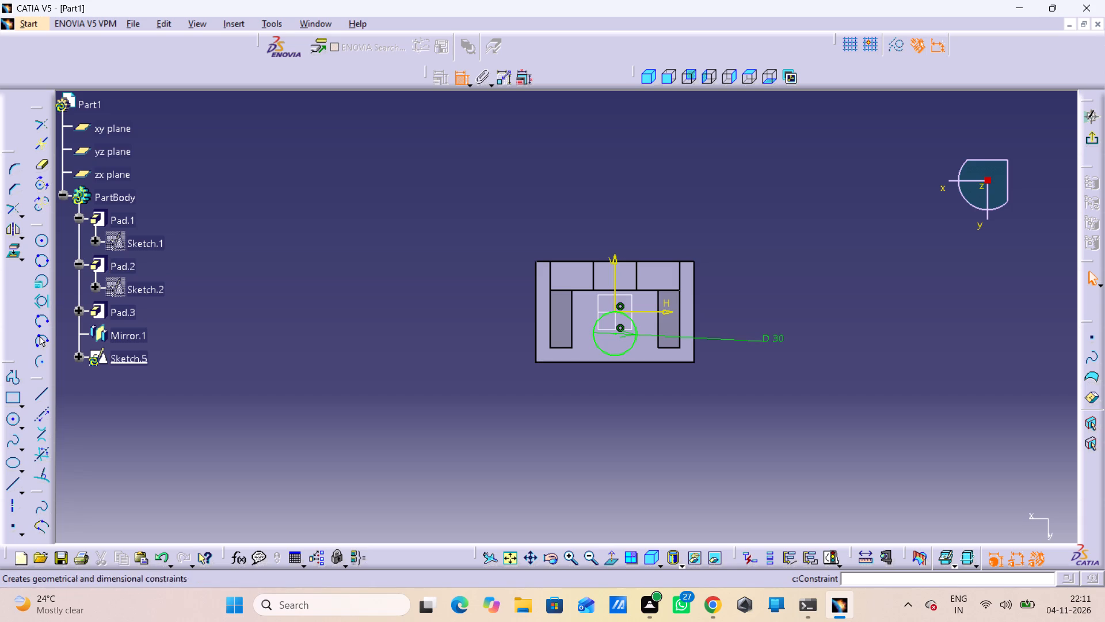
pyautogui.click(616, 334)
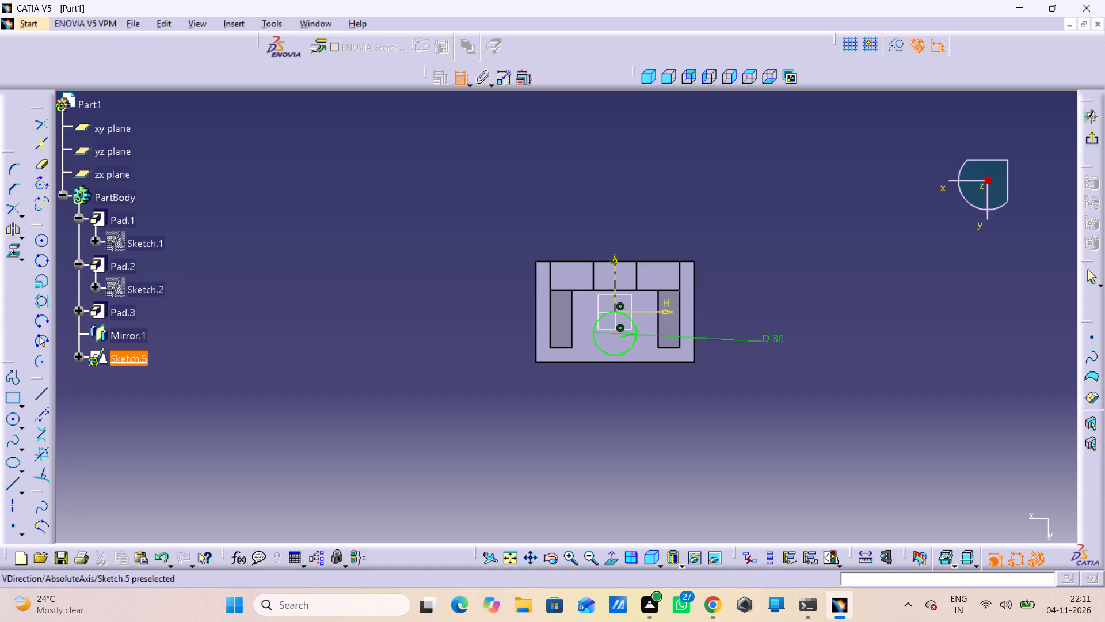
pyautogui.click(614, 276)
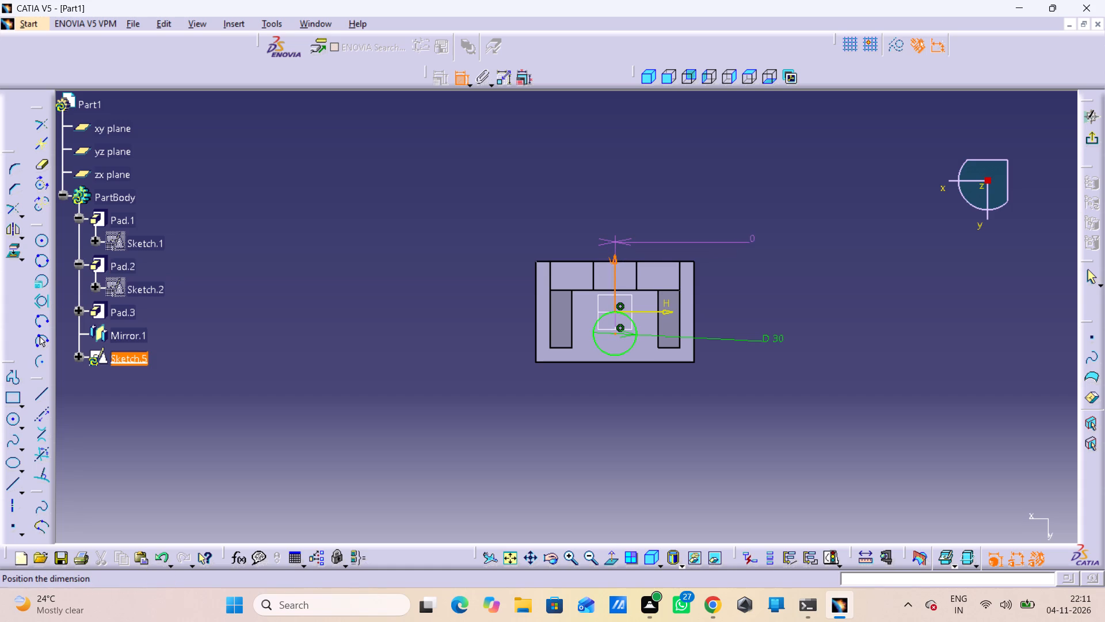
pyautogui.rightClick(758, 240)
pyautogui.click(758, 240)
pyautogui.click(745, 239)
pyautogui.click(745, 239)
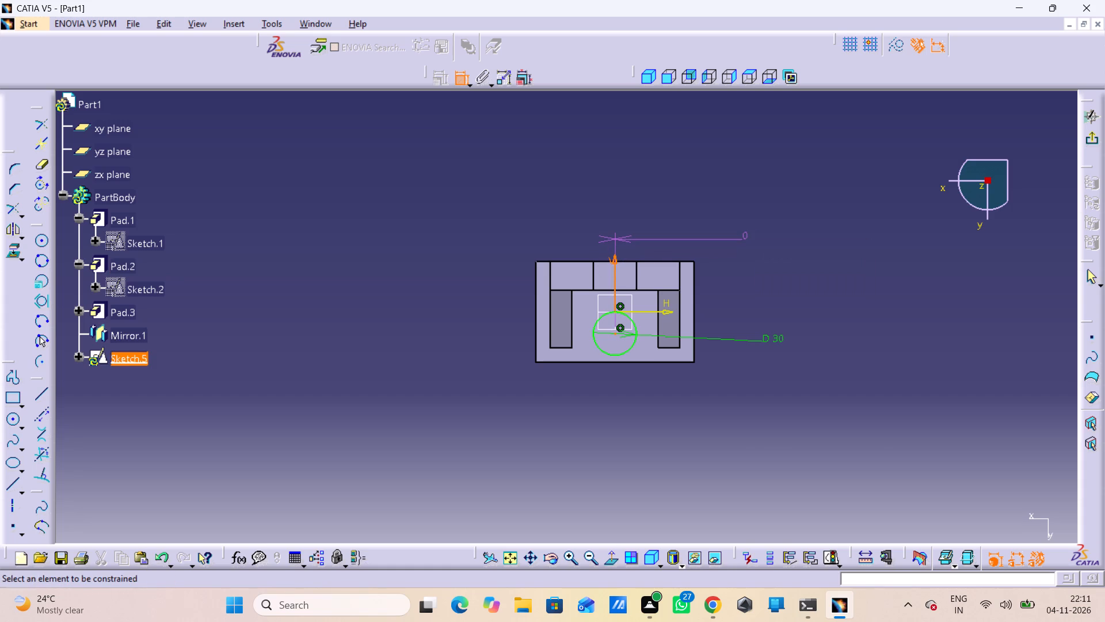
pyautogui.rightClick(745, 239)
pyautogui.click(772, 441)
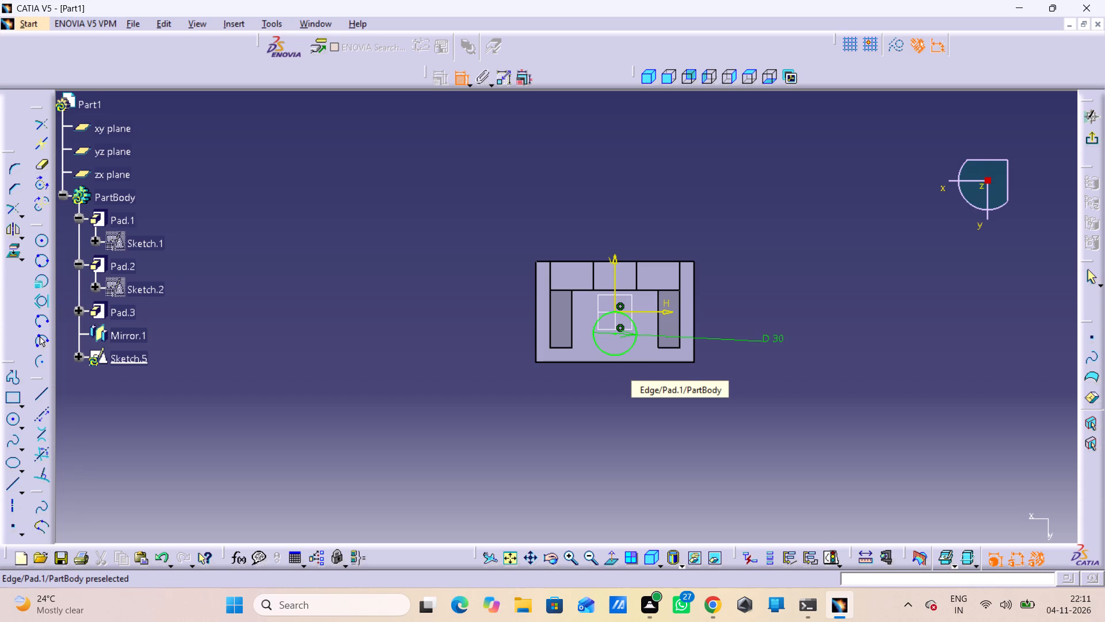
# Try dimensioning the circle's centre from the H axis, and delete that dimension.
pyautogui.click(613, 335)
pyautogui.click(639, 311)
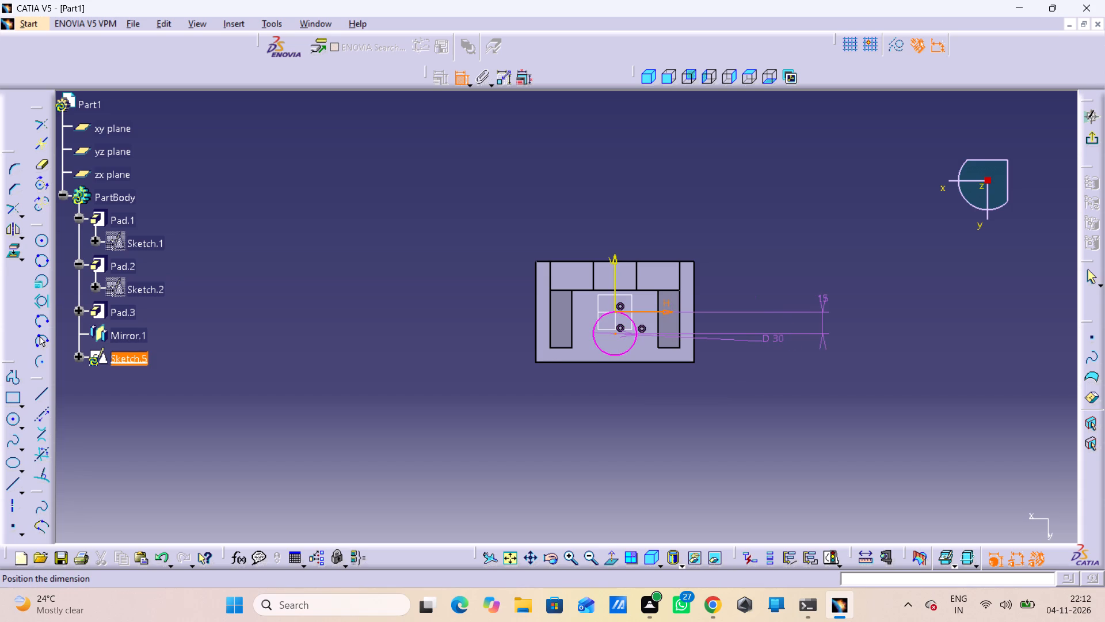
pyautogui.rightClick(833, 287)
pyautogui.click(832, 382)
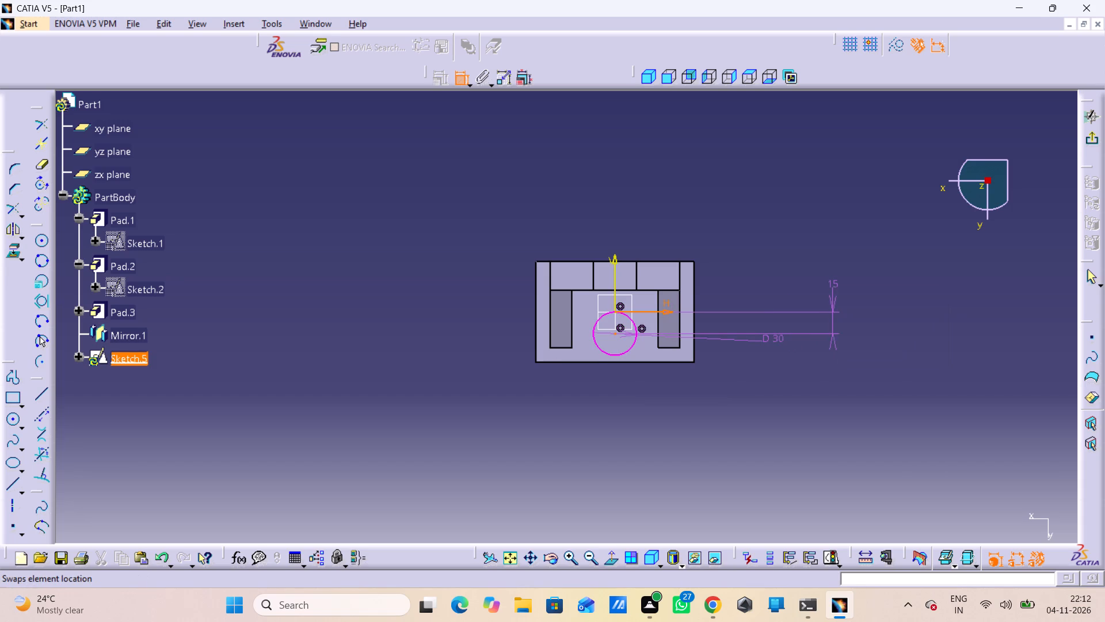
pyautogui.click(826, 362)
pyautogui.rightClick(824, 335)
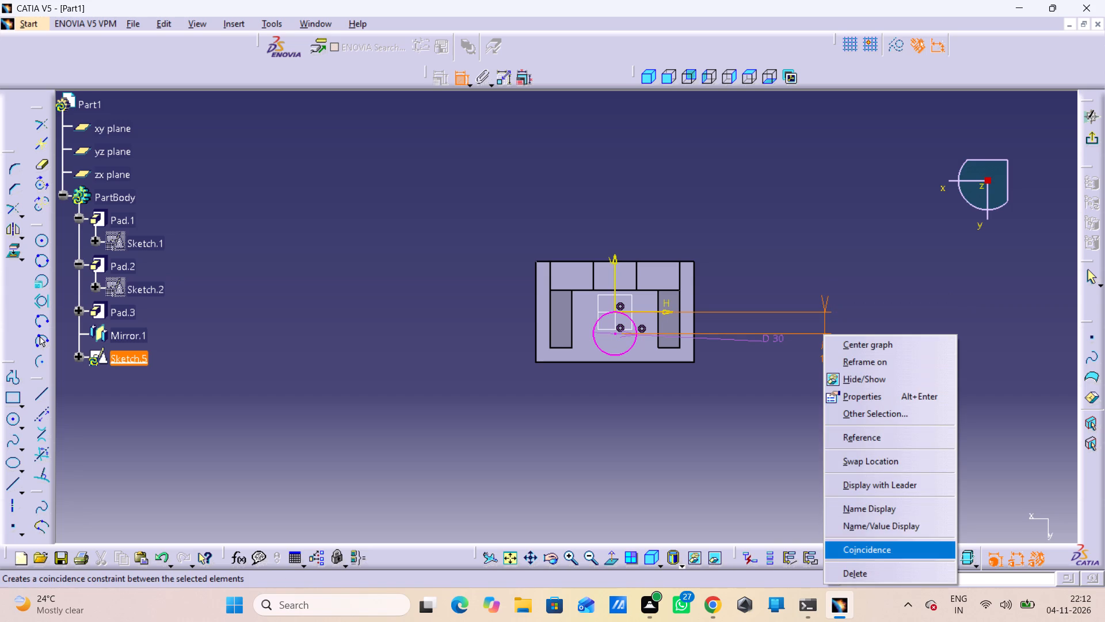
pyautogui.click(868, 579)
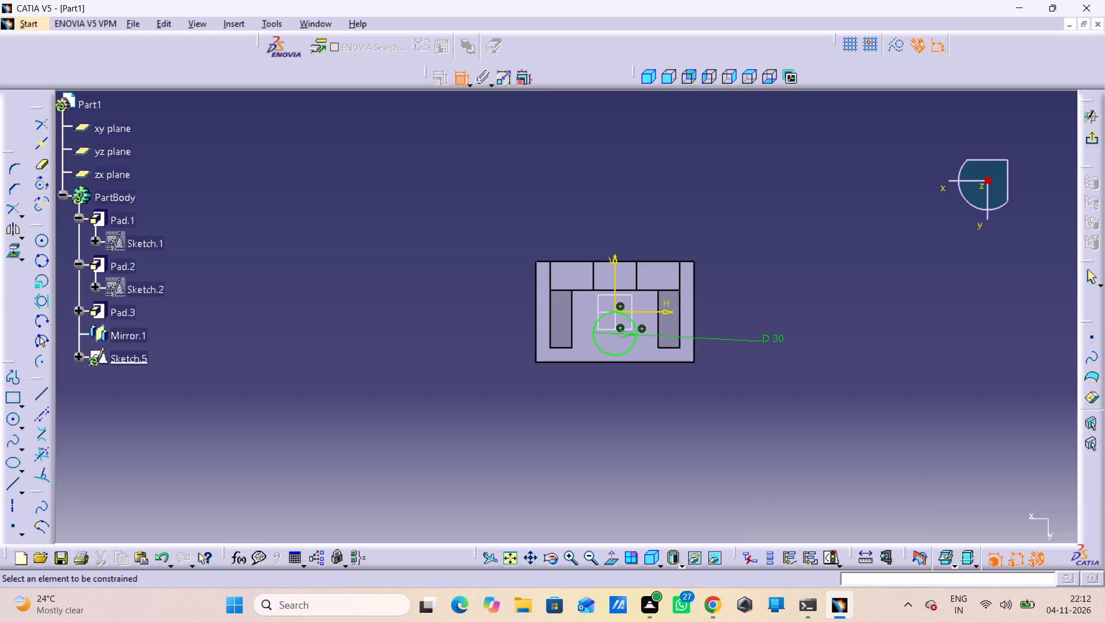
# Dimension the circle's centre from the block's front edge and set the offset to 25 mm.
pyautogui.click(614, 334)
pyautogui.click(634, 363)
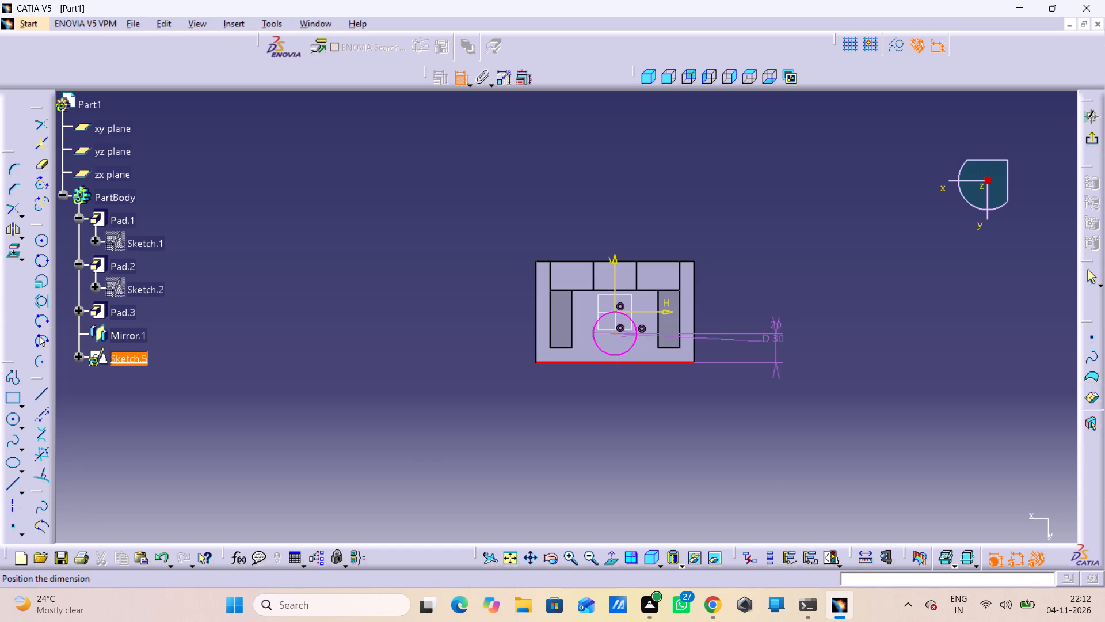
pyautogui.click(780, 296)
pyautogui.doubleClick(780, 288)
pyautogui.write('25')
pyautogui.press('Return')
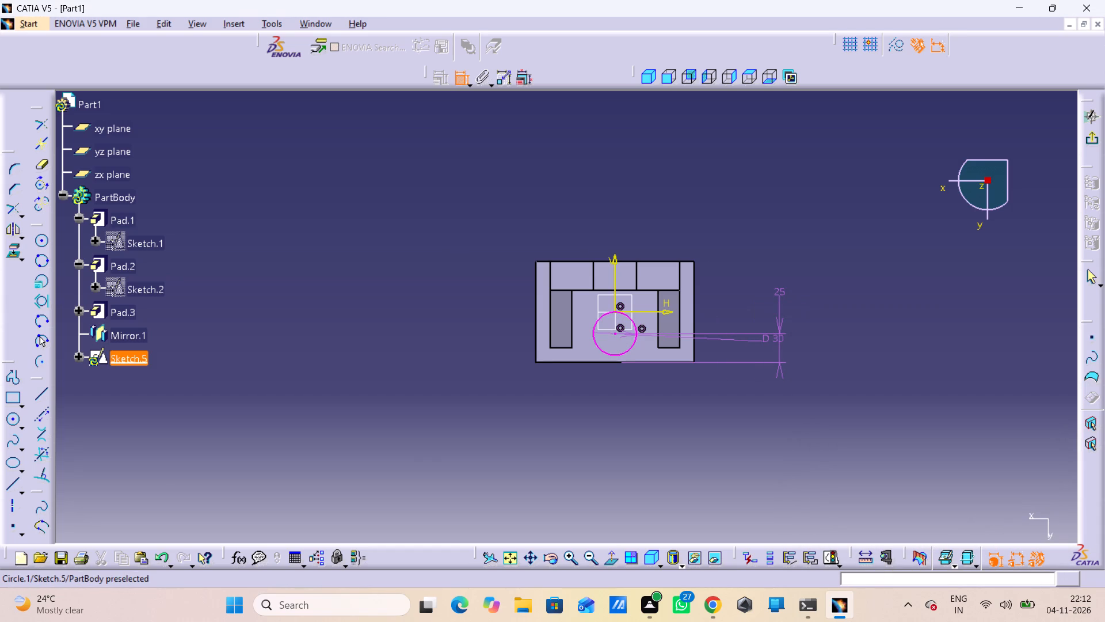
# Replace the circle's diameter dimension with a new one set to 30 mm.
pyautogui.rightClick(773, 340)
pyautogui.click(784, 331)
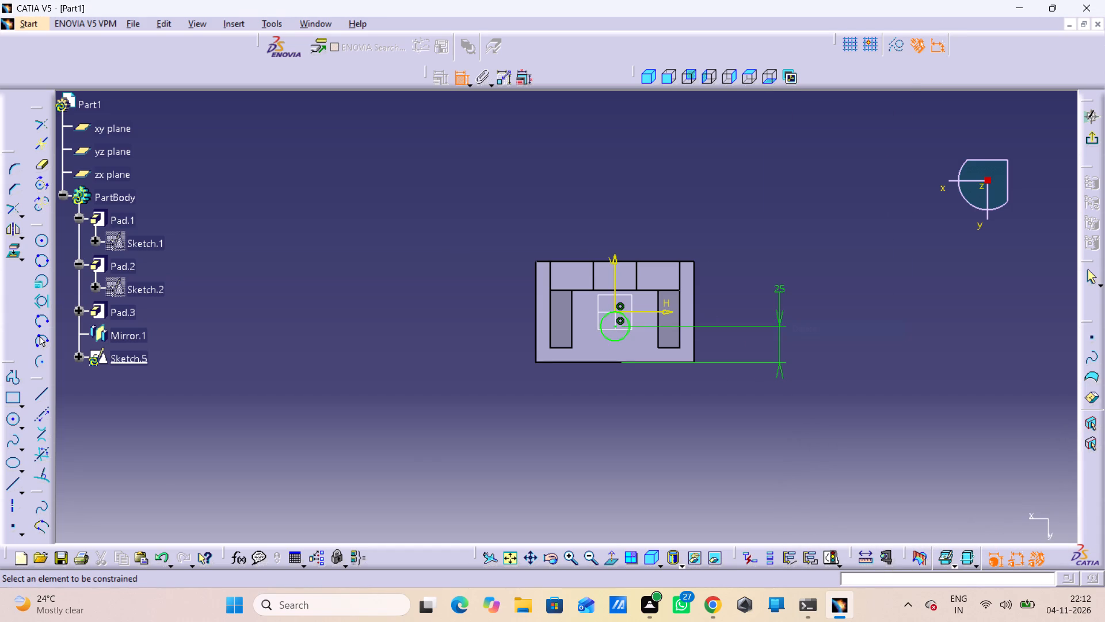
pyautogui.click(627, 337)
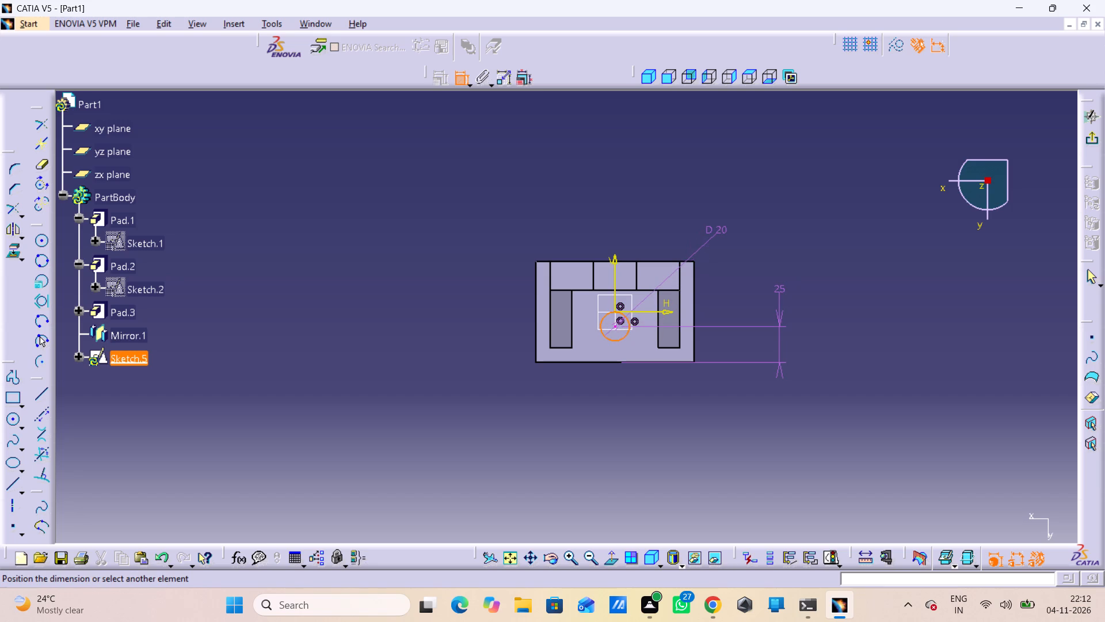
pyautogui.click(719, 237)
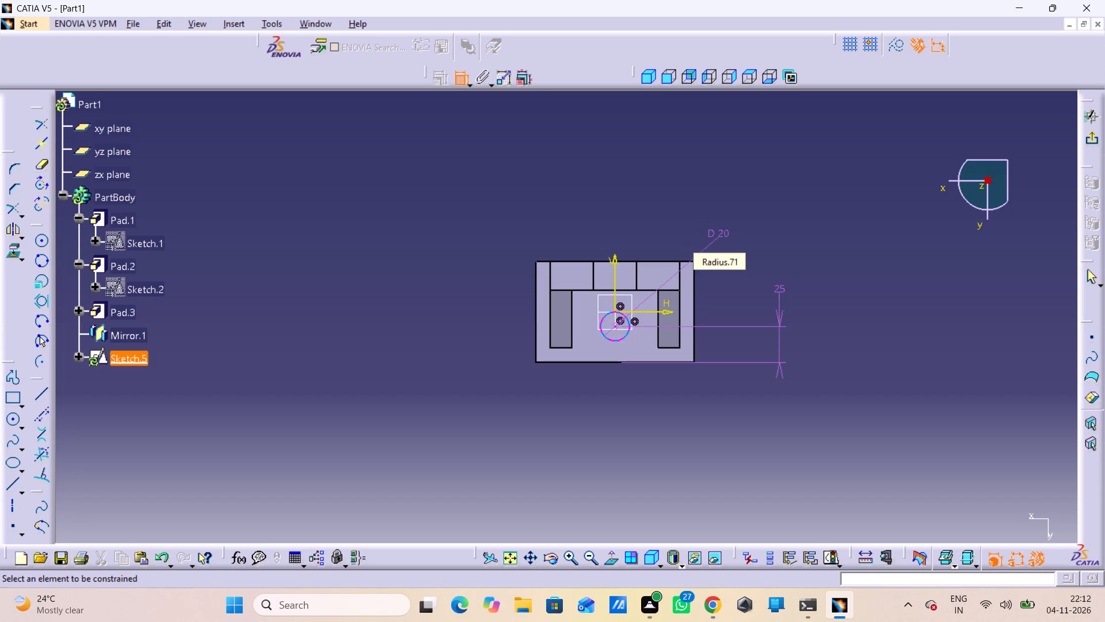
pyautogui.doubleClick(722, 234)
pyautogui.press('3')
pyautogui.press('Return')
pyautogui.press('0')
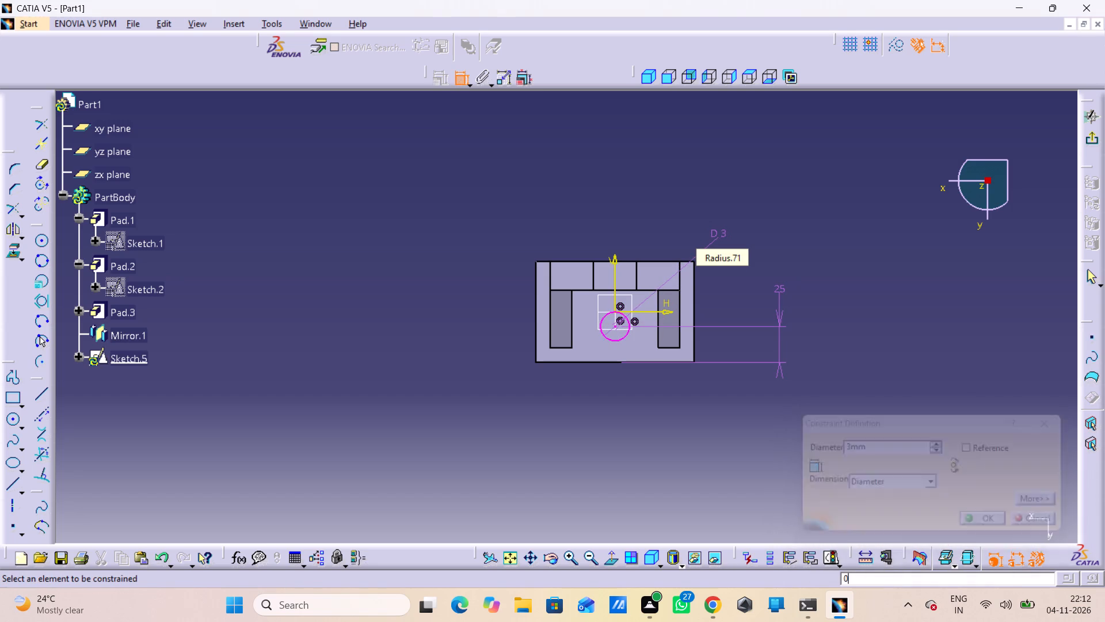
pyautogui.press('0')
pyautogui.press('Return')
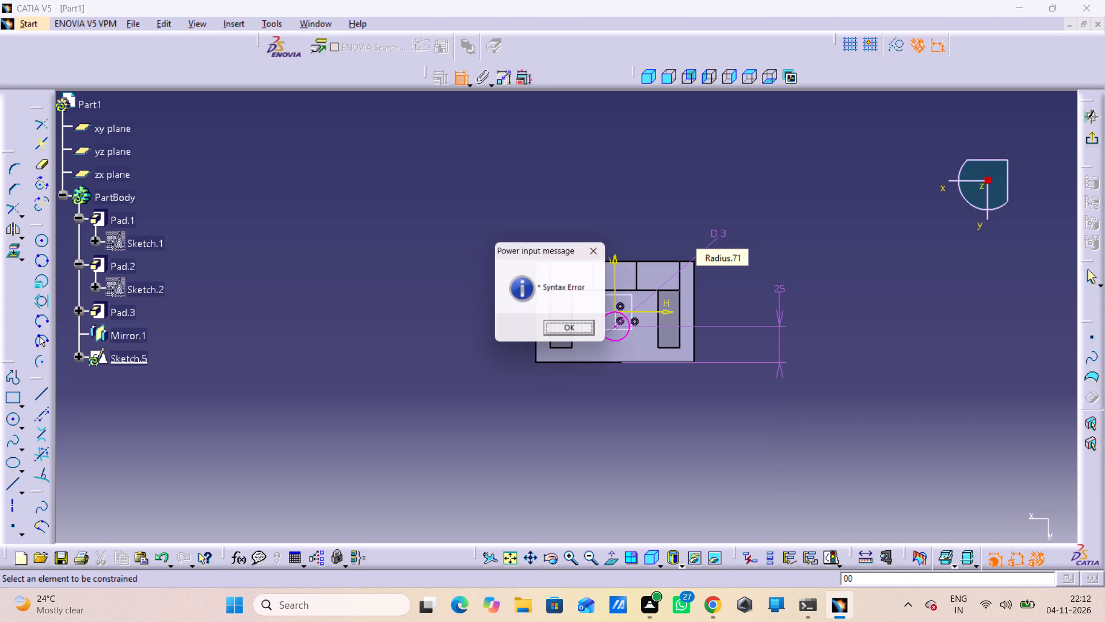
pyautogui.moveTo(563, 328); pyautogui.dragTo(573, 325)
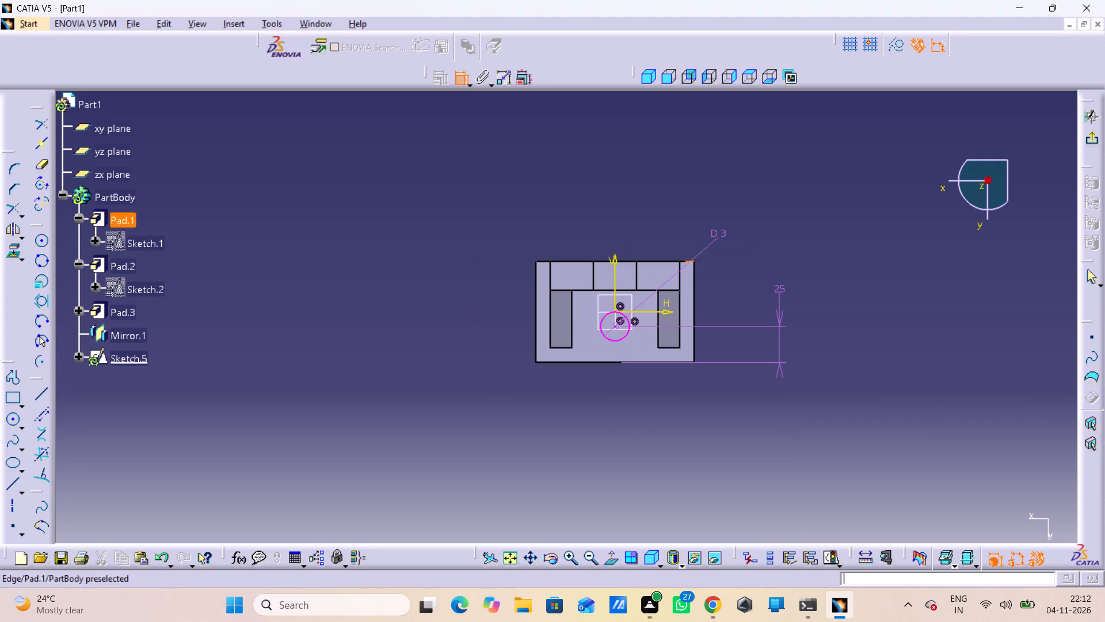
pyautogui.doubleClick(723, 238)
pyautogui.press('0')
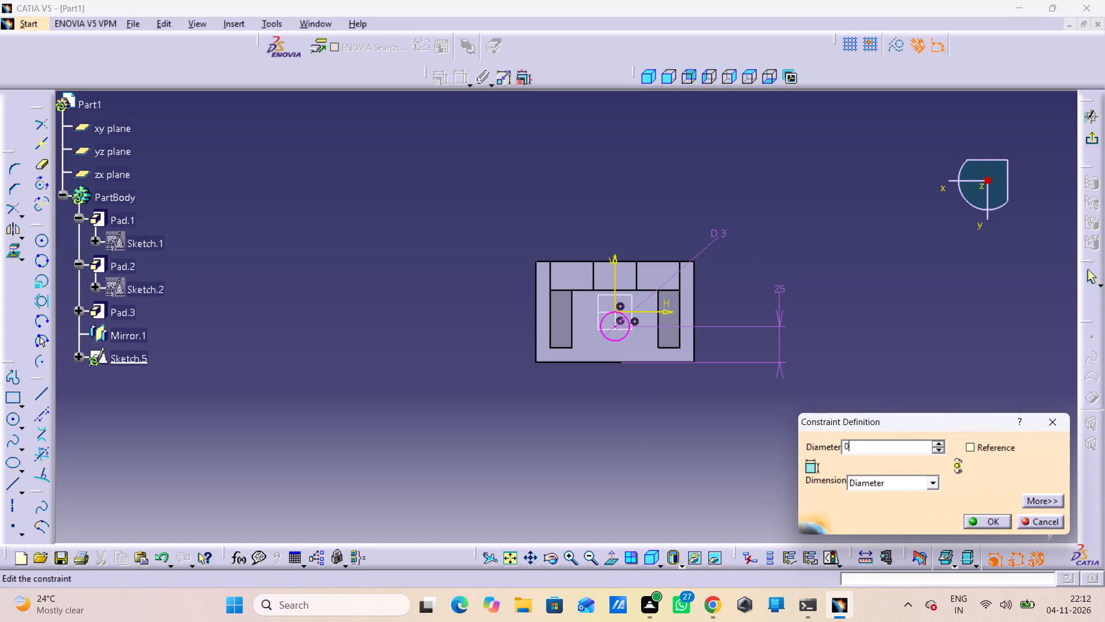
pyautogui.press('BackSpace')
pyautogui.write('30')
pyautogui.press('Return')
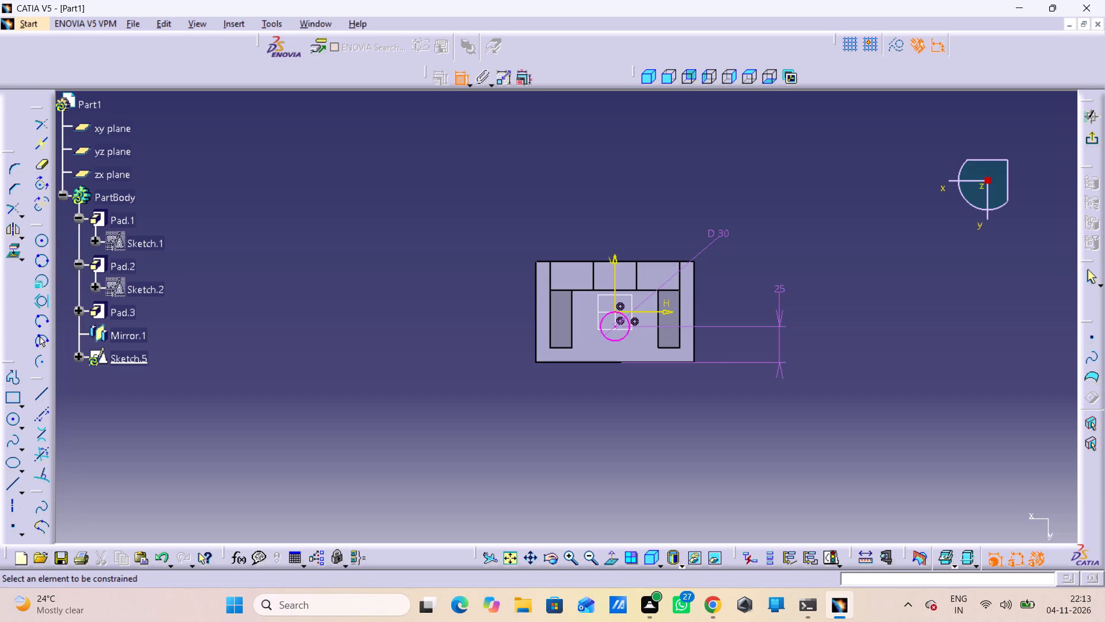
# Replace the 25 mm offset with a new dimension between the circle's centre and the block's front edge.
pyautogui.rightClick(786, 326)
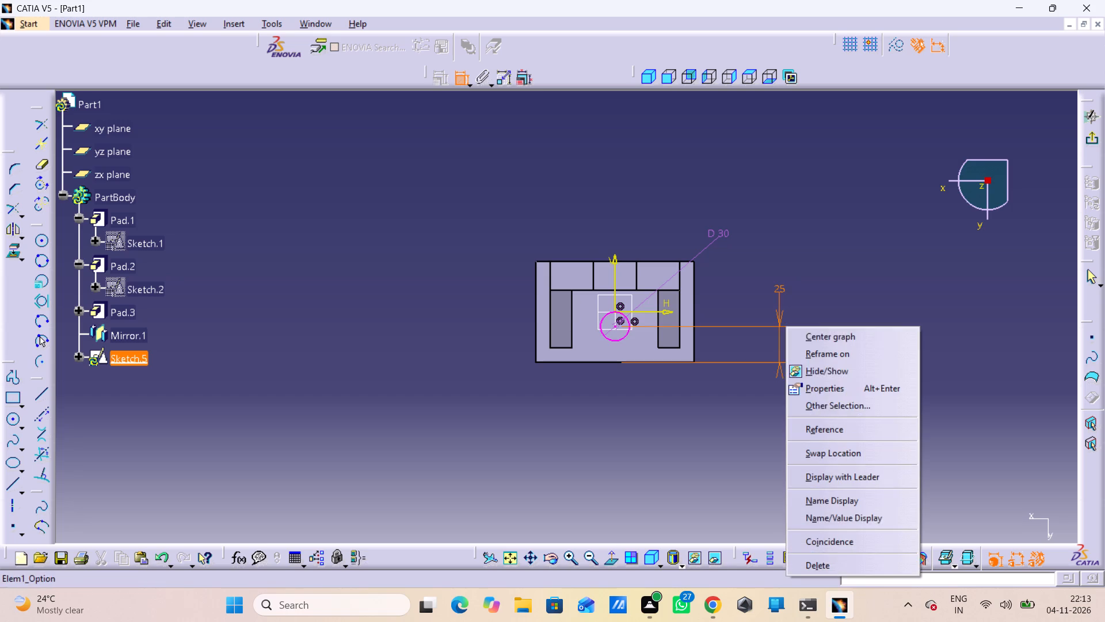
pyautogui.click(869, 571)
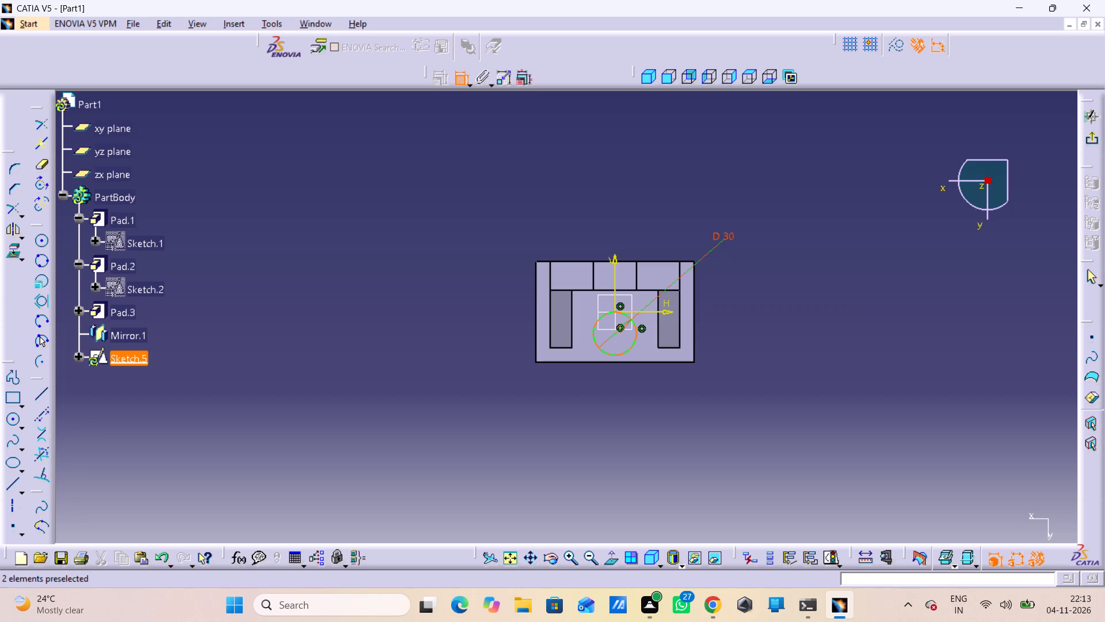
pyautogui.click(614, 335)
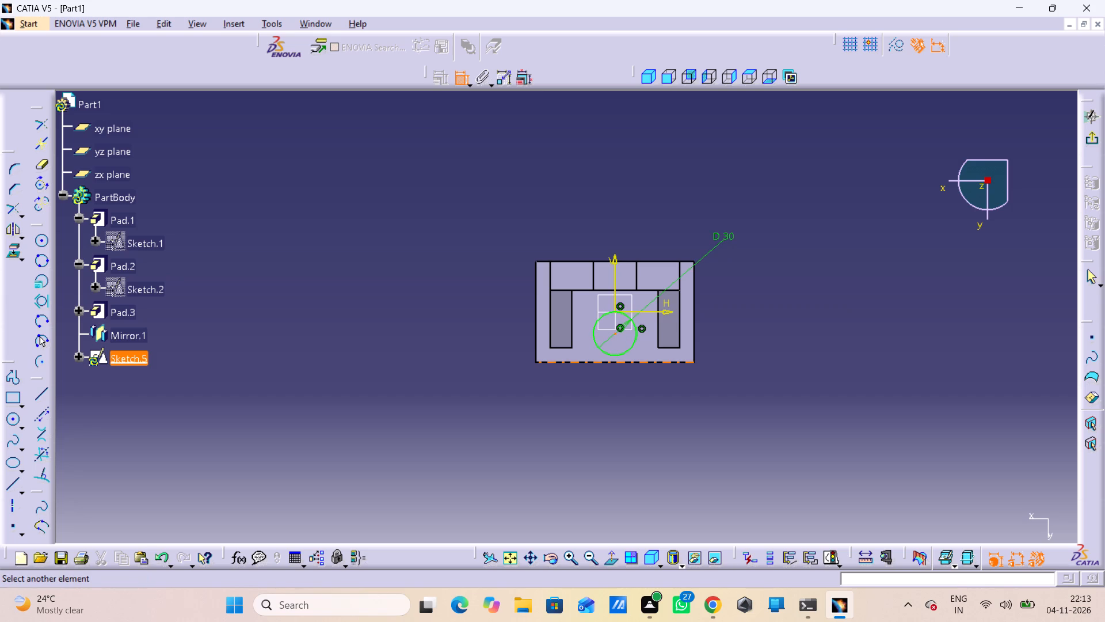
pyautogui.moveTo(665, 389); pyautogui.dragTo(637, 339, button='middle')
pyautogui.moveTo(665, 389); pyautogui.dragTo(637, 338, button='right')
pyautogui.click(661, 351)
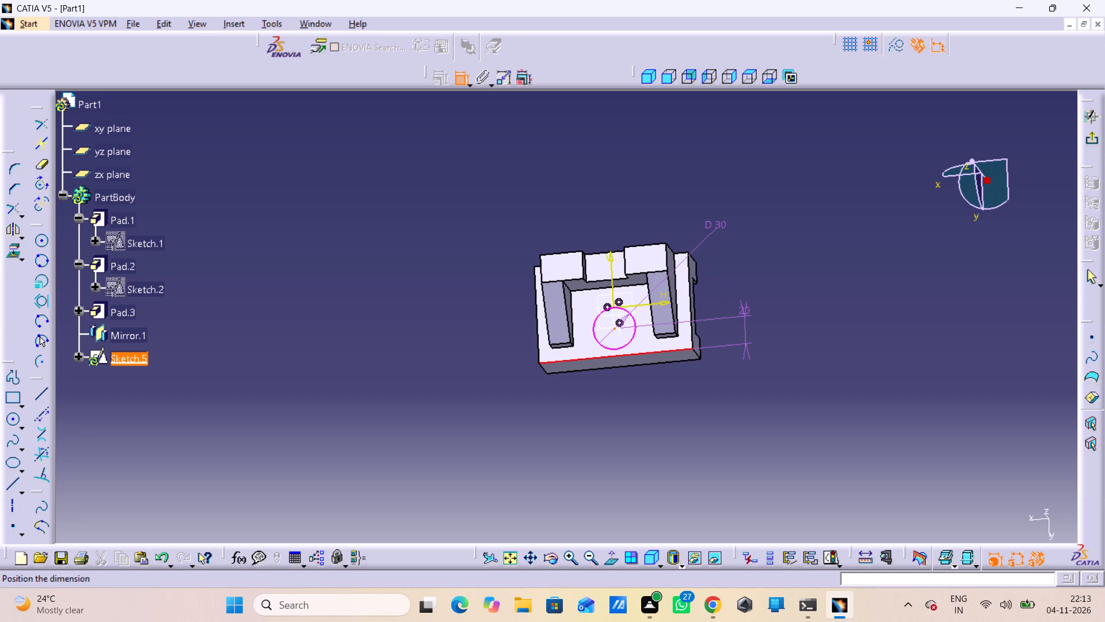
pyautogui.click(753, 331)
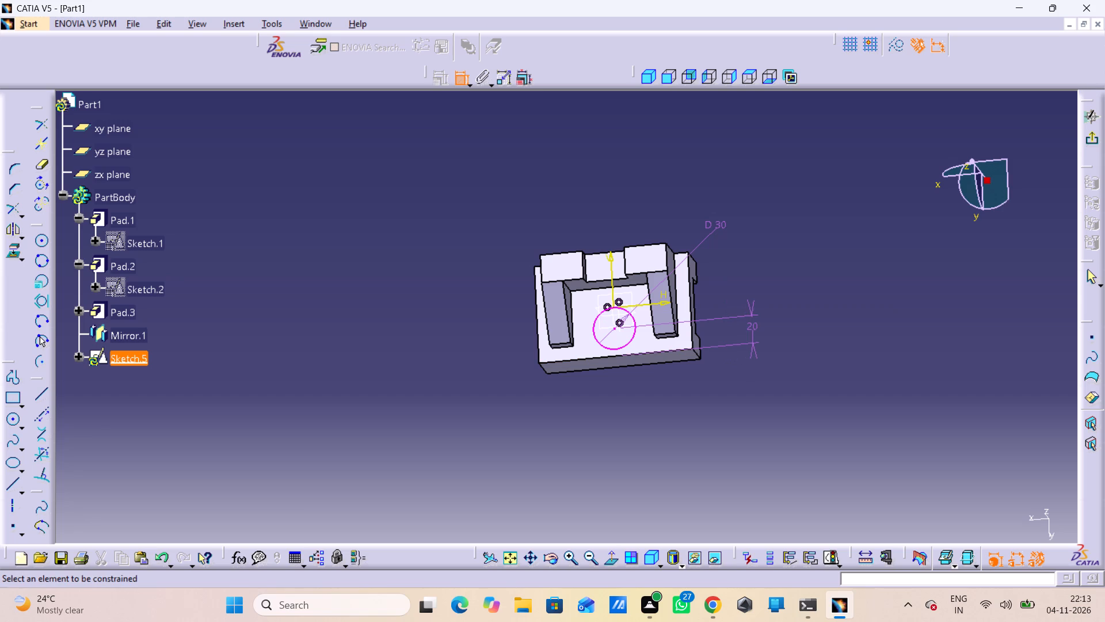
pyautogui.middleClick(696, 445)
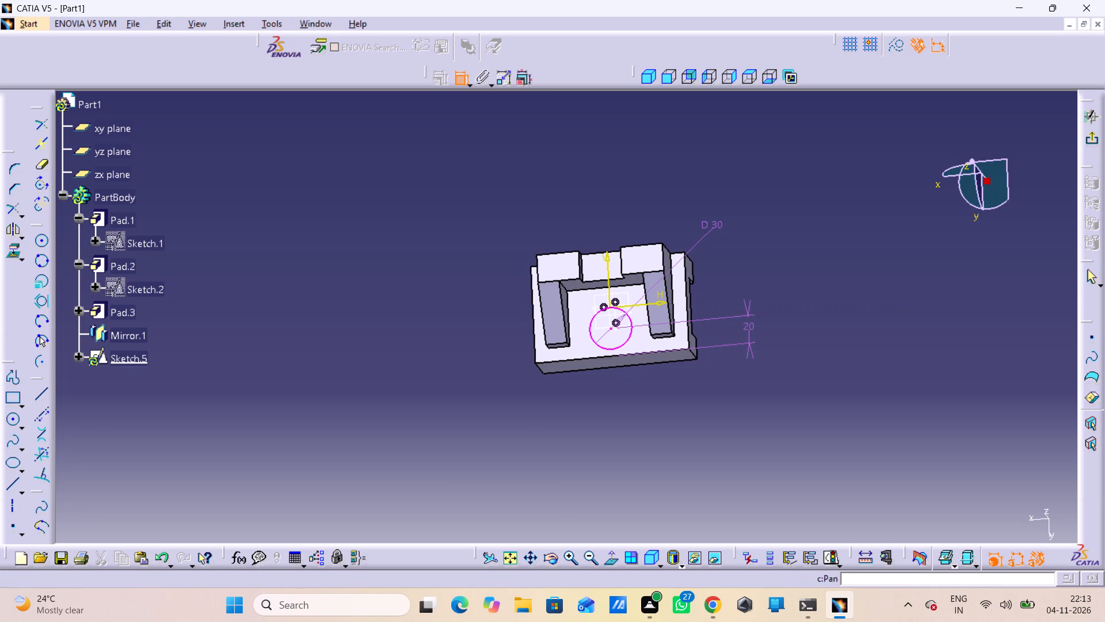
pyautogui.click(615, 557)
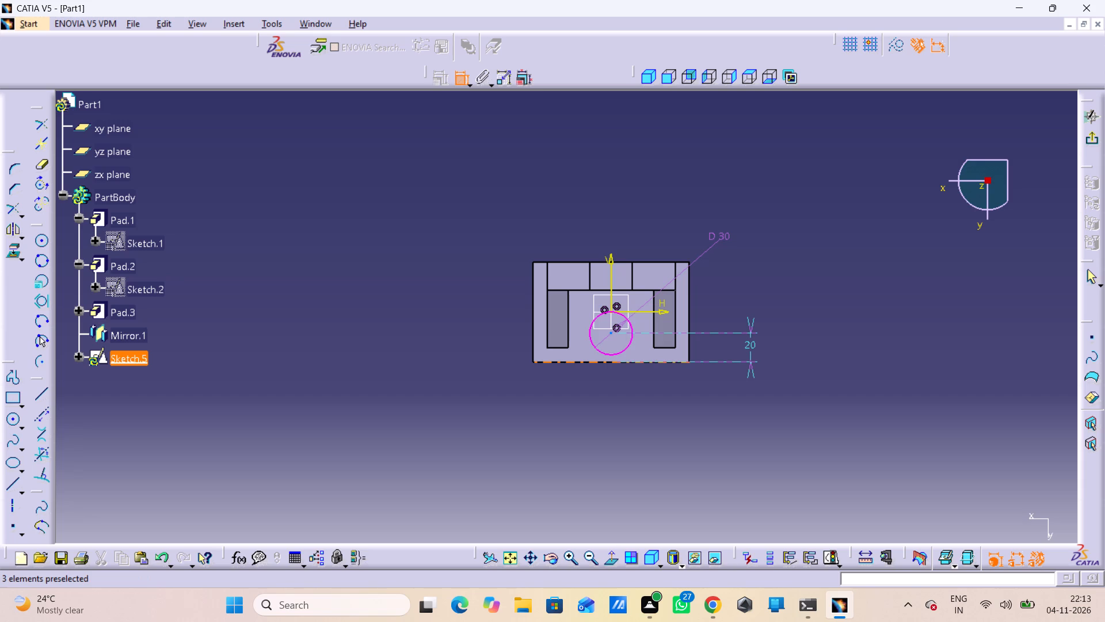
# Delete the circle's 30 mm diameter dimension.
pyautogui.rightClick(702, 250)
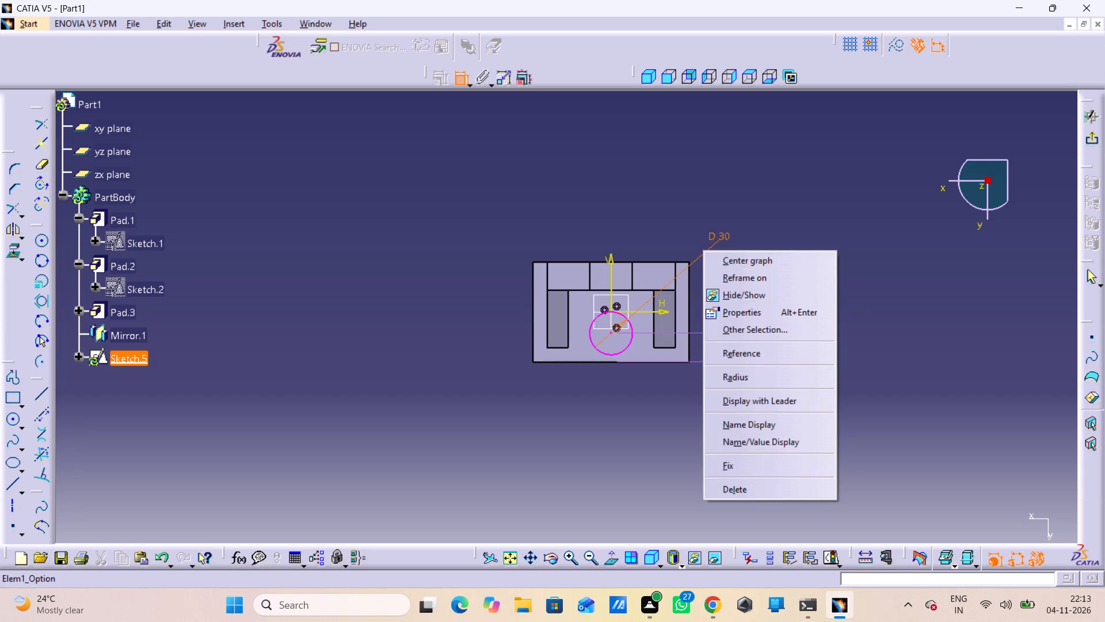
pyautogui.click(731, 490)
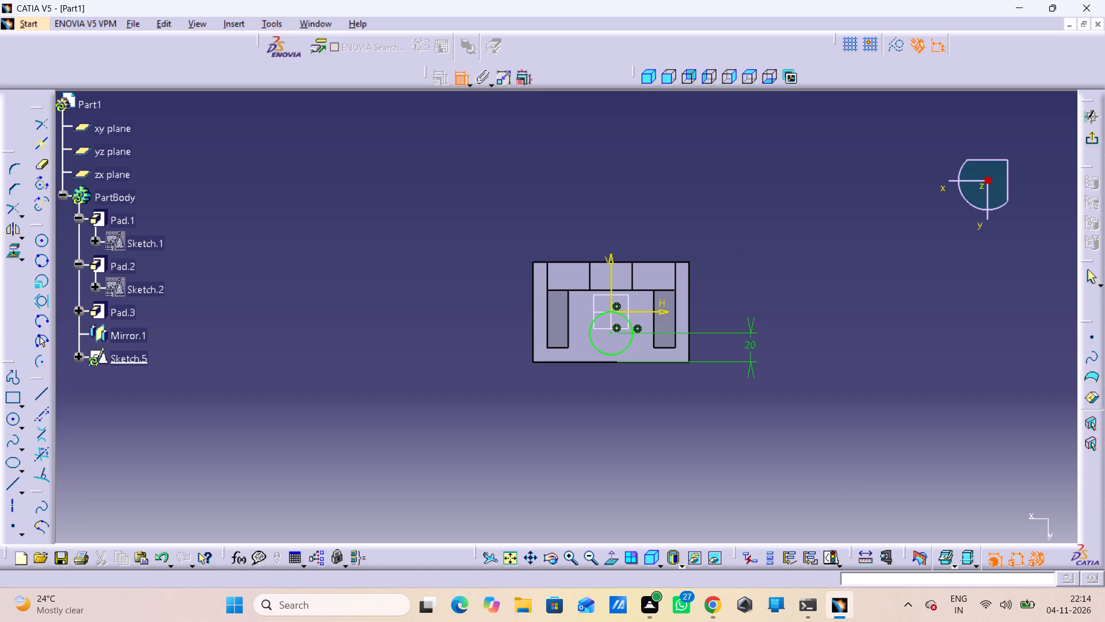
# Delete the circle from the sketch, keeping its centre point.
pyautogui.rightClick(623, 346)
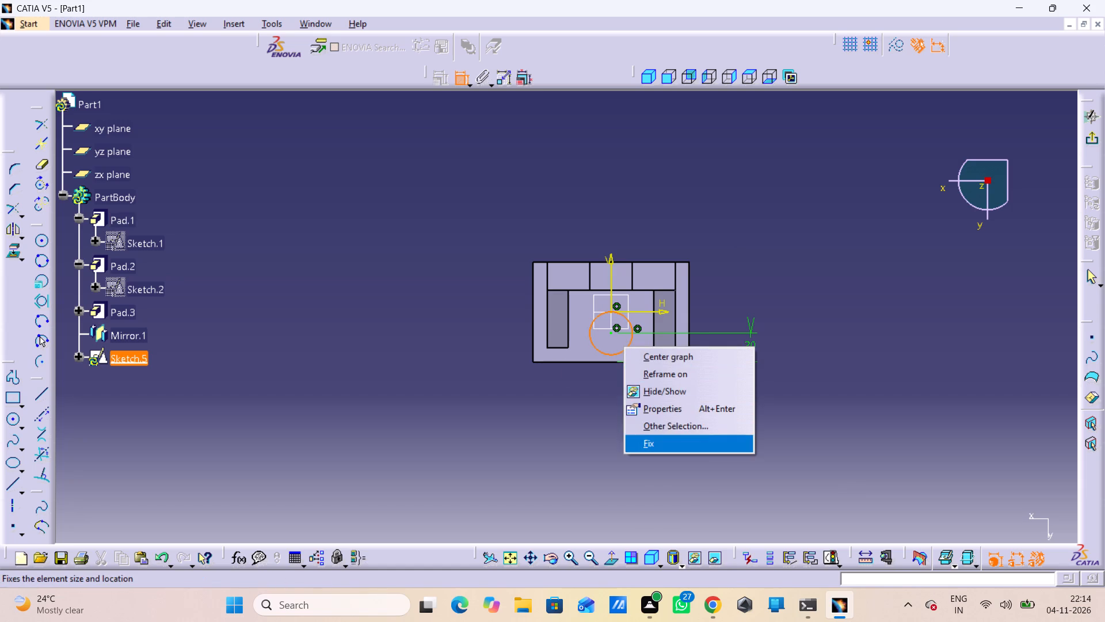
pyautogui.click(611, 465)
pyautogui.click(608, 453)
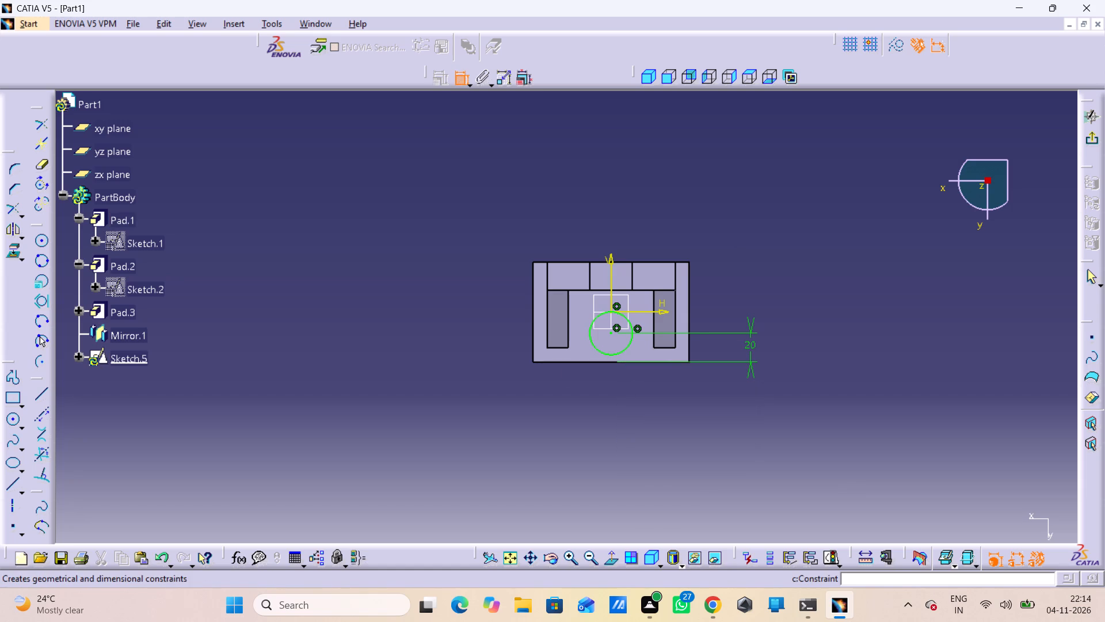
pyautogui.click(457, 82)
pyautogui.rightClick(596, 317)
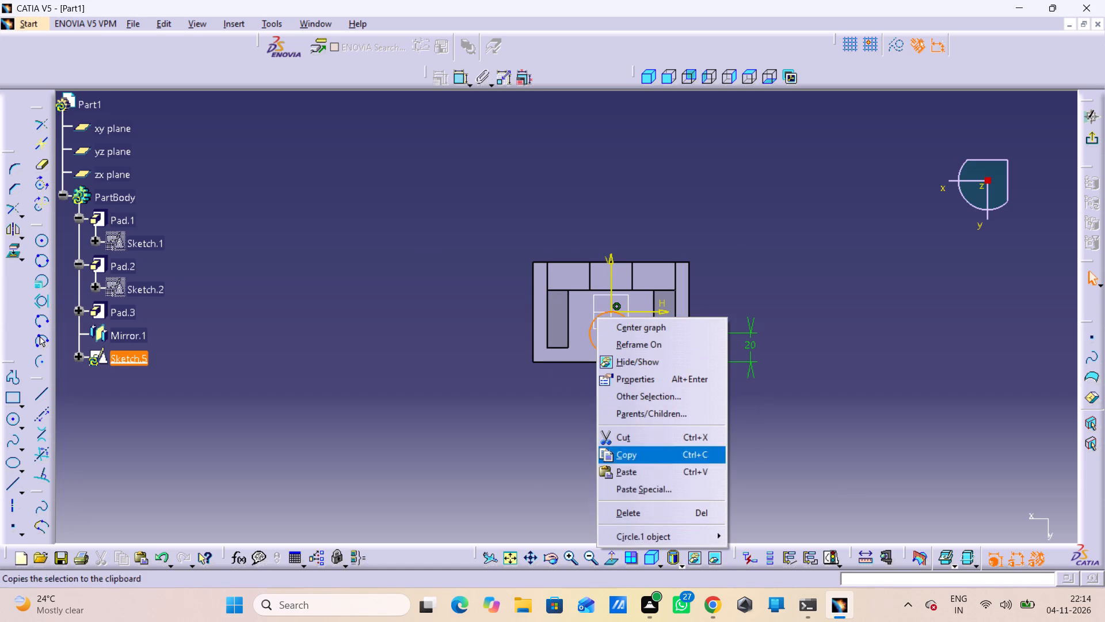
pyautogui.click(668, 512)
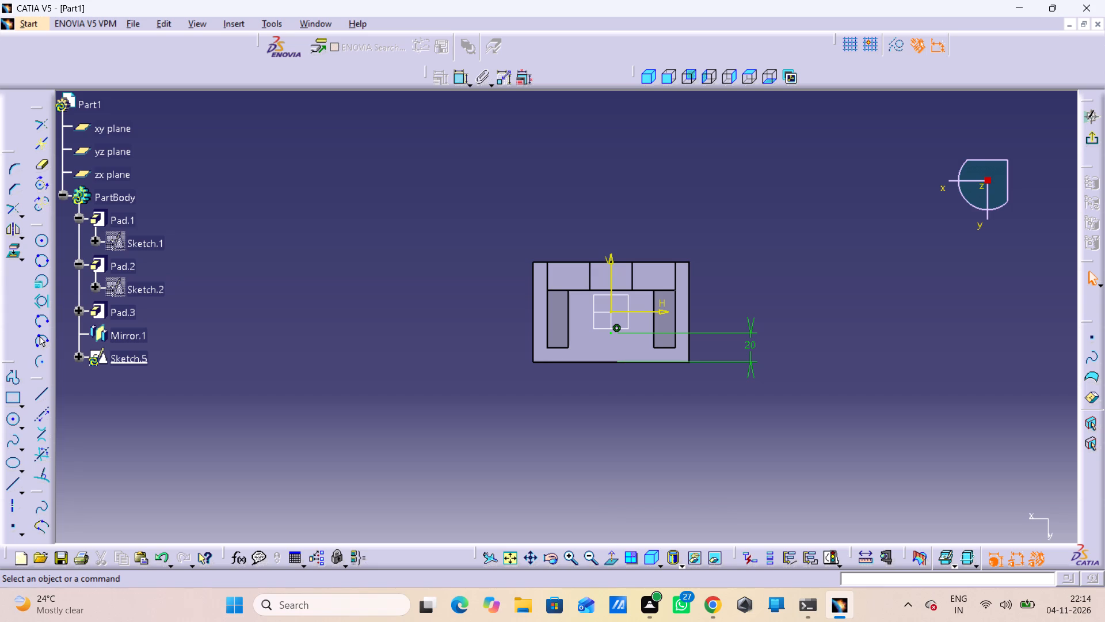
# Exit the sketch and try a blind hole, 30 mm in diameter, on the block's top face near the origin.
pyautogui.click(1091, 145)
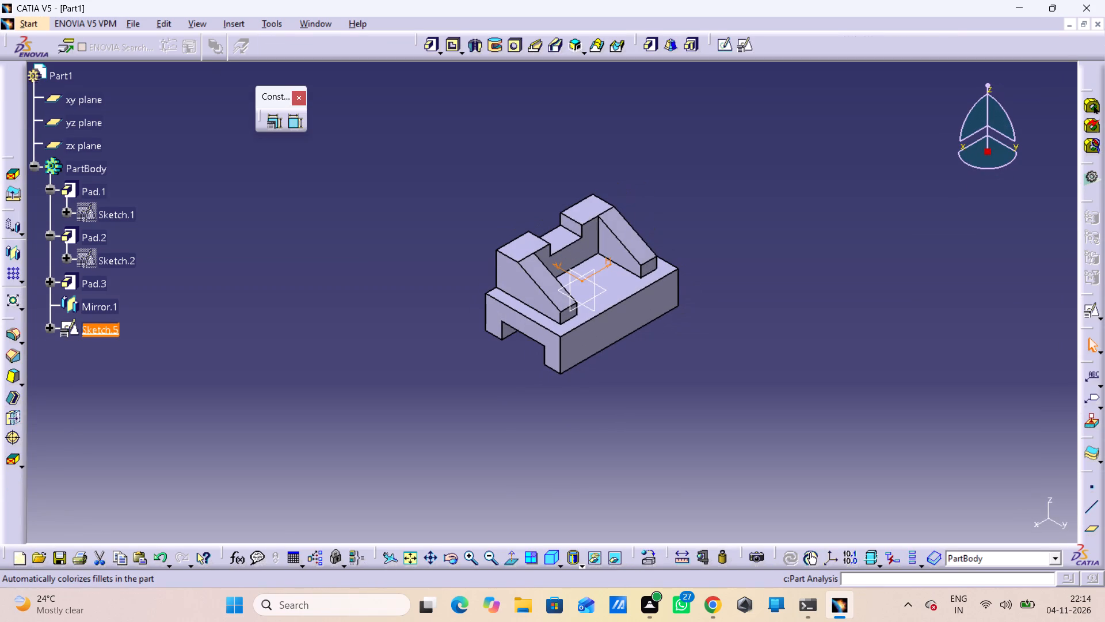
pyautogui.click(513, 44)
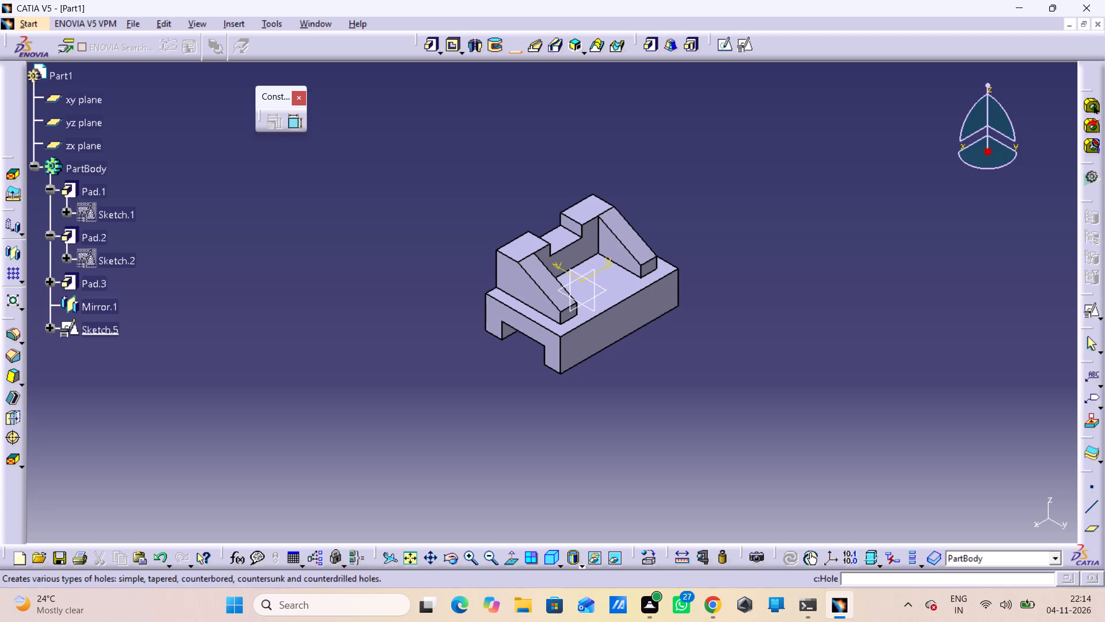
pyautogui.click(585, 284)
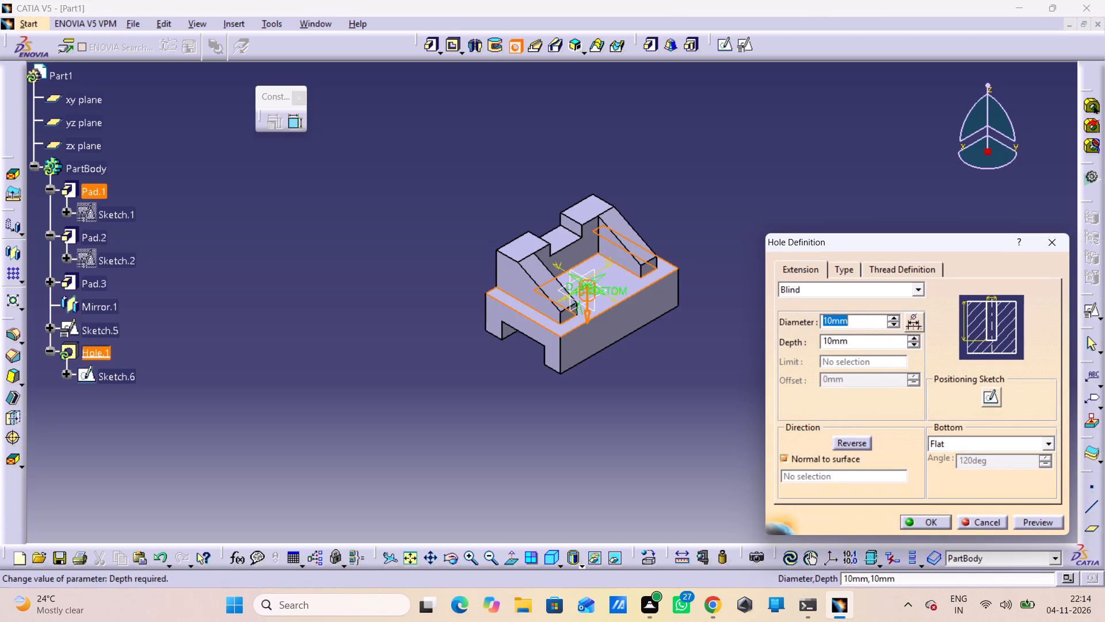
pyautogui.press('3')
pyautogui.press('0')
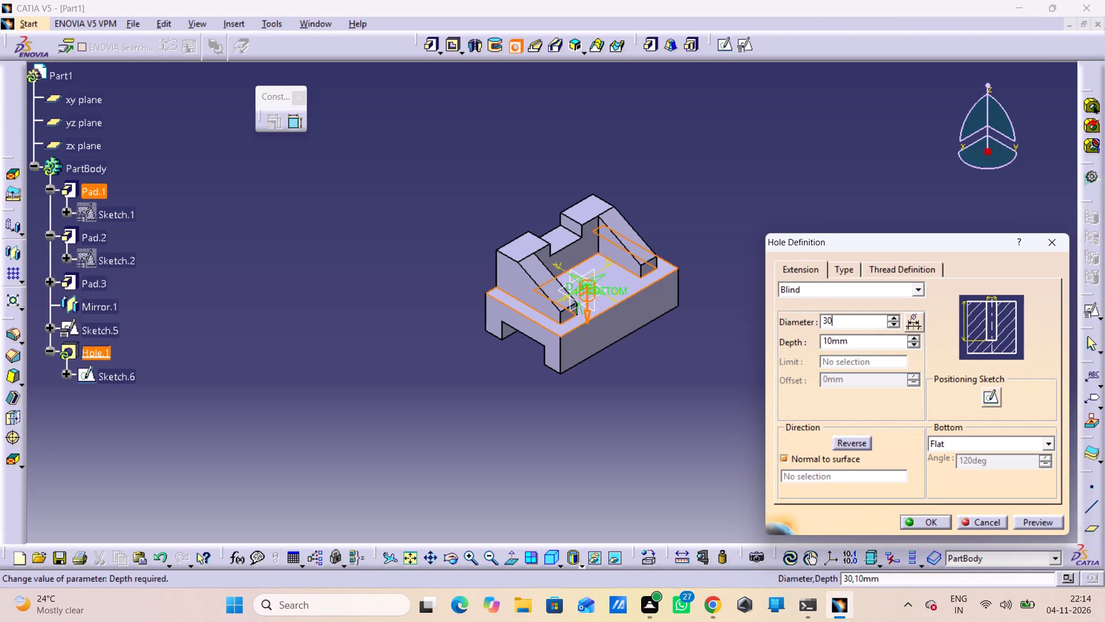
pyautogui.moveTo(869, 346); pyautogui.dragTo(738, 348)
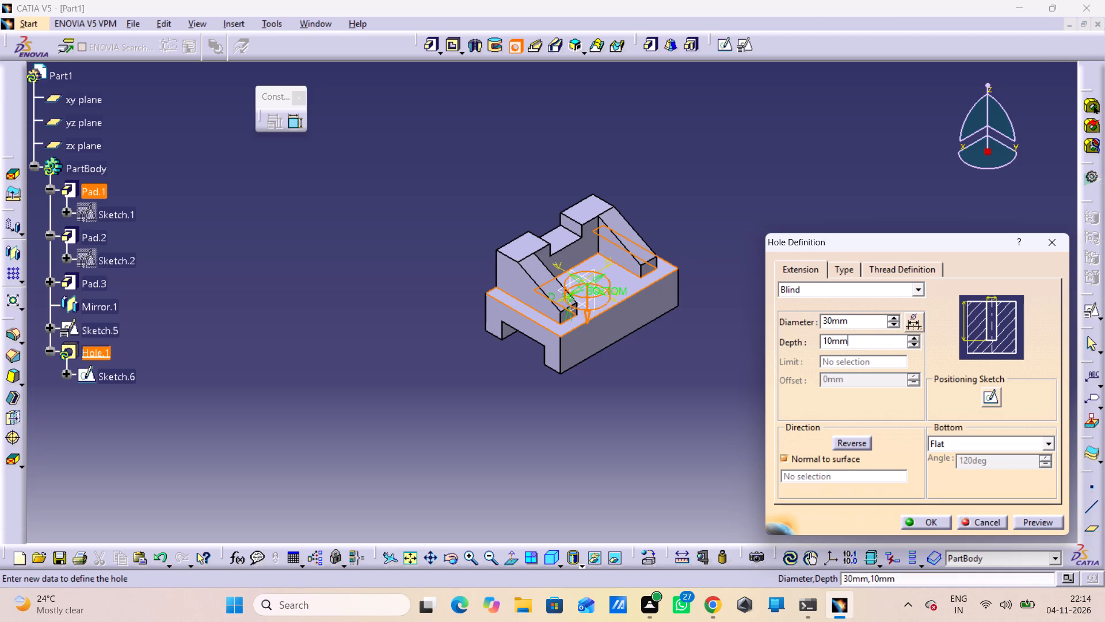
# Reopen the point sketch on the top face and delete the 20 mm dimension to the front edge.
pyautogui.click(744, 42)
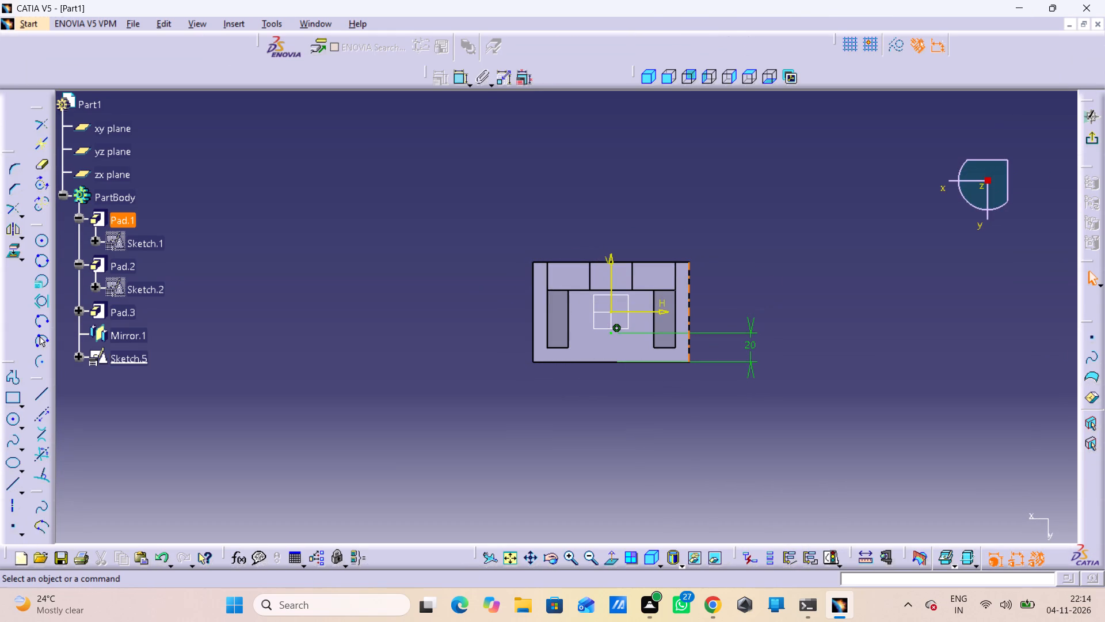
pyautogui.rightClick(729, 329)
pyautogui.rightClick(750, 329)
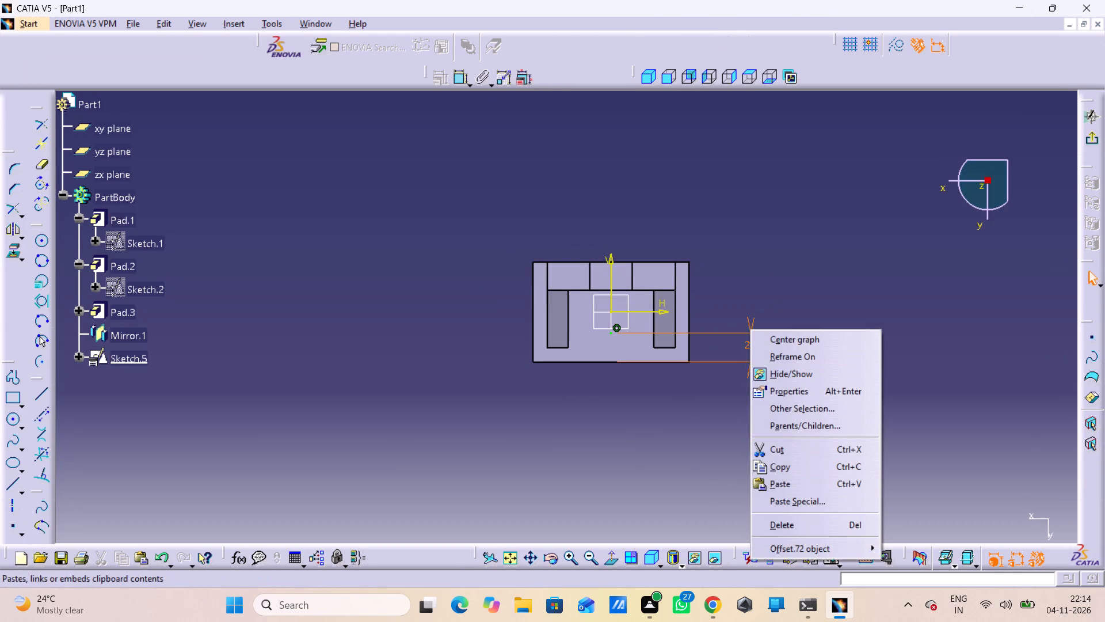
pyautogui.click(843, 525)
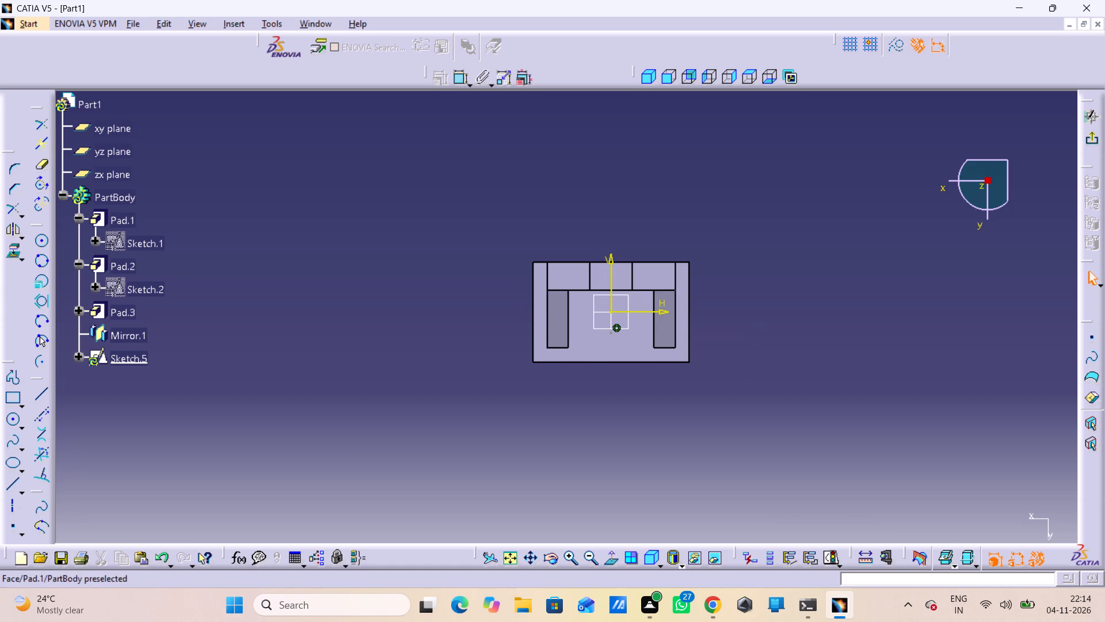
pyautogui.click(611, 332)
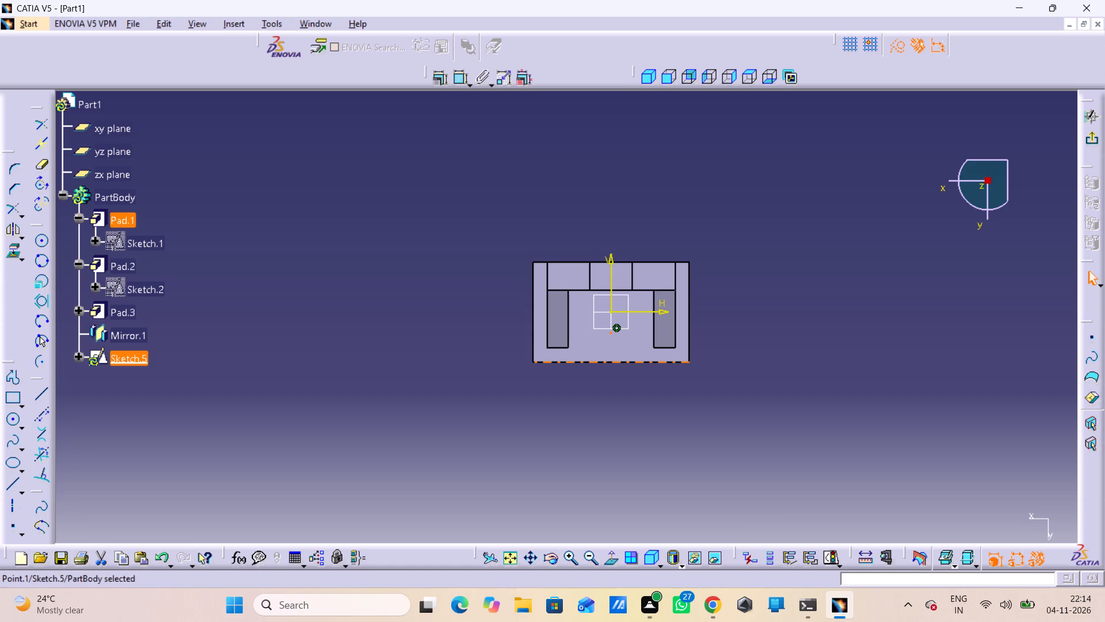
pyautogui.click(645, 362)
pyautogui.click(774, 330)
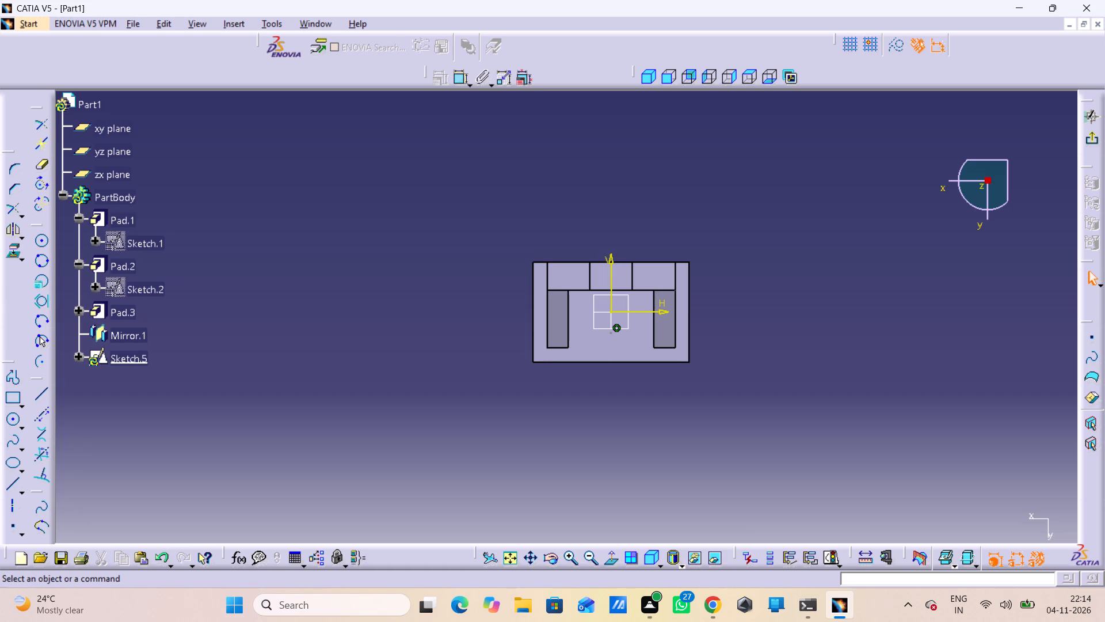
# Exit the point sketch on the block's top face.
pyautogui.click(1090, 136)
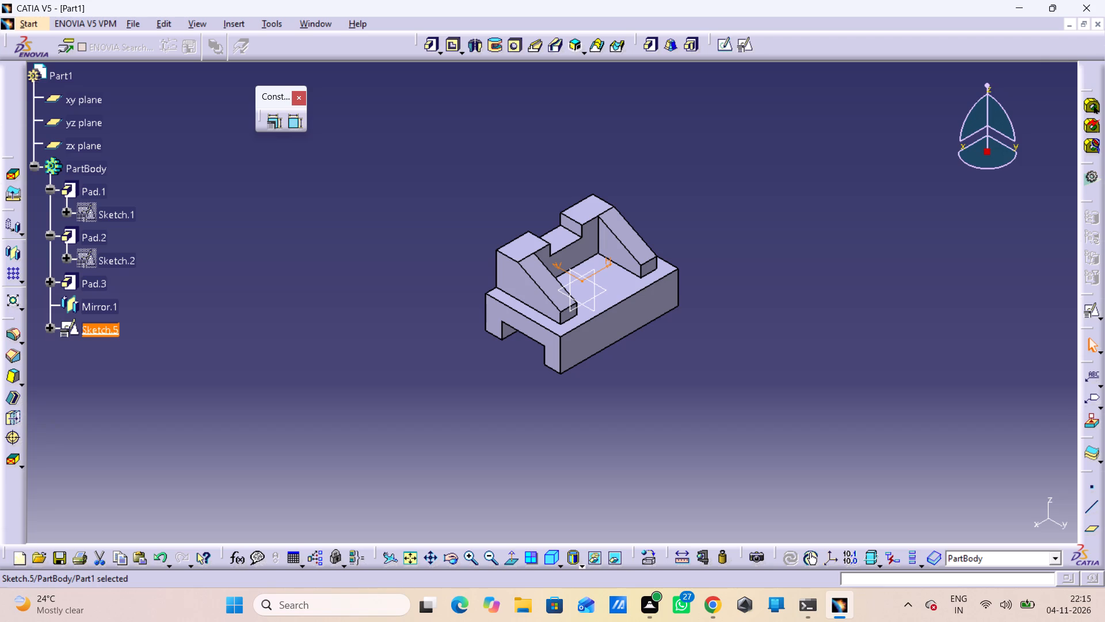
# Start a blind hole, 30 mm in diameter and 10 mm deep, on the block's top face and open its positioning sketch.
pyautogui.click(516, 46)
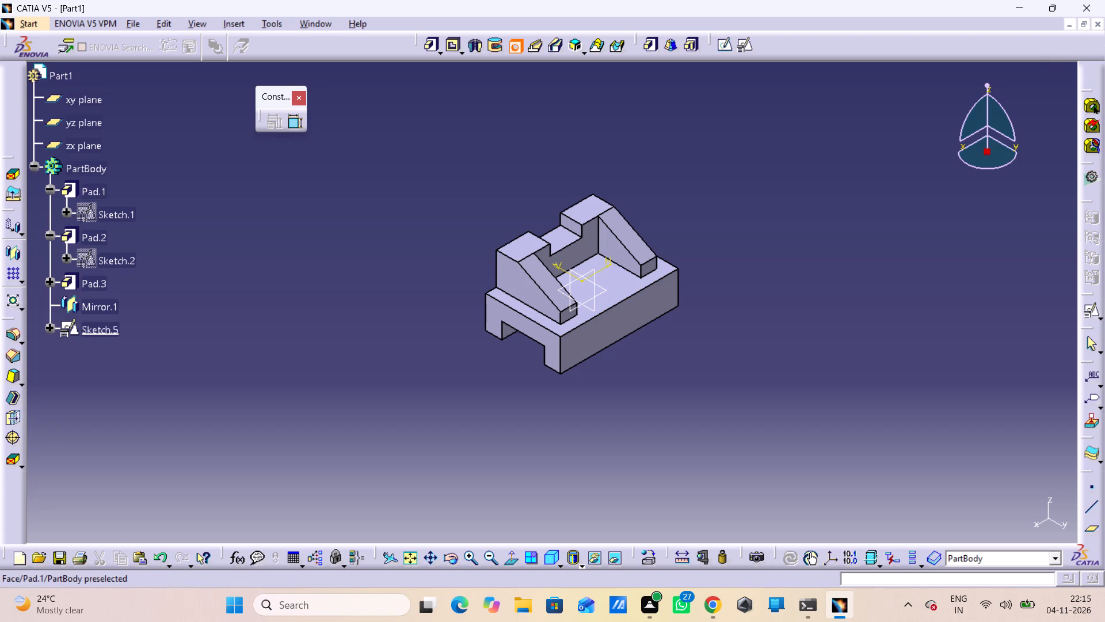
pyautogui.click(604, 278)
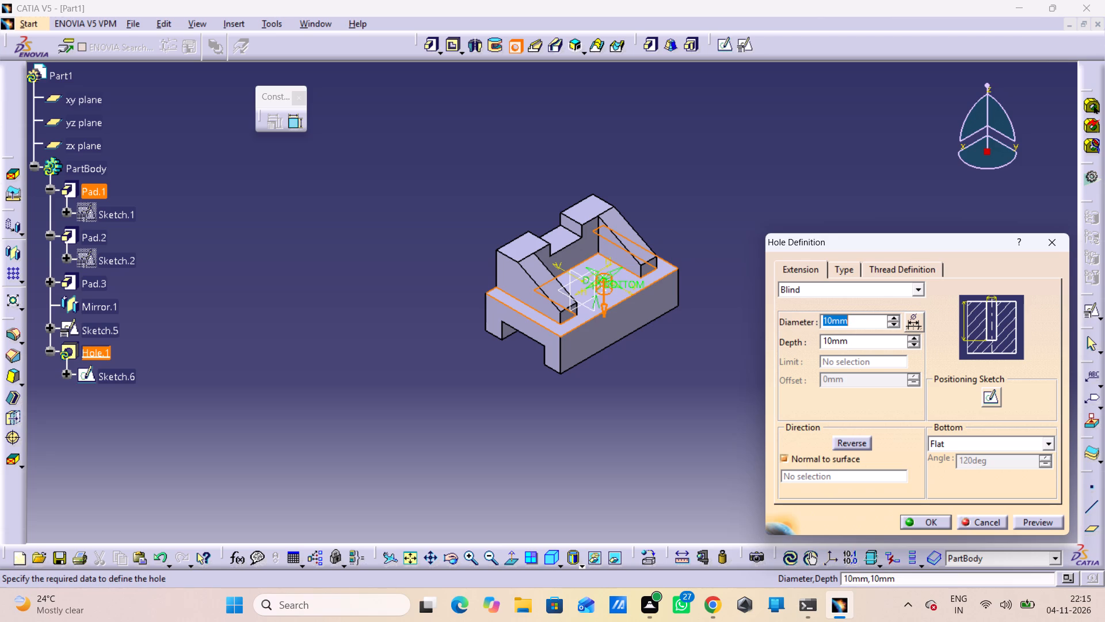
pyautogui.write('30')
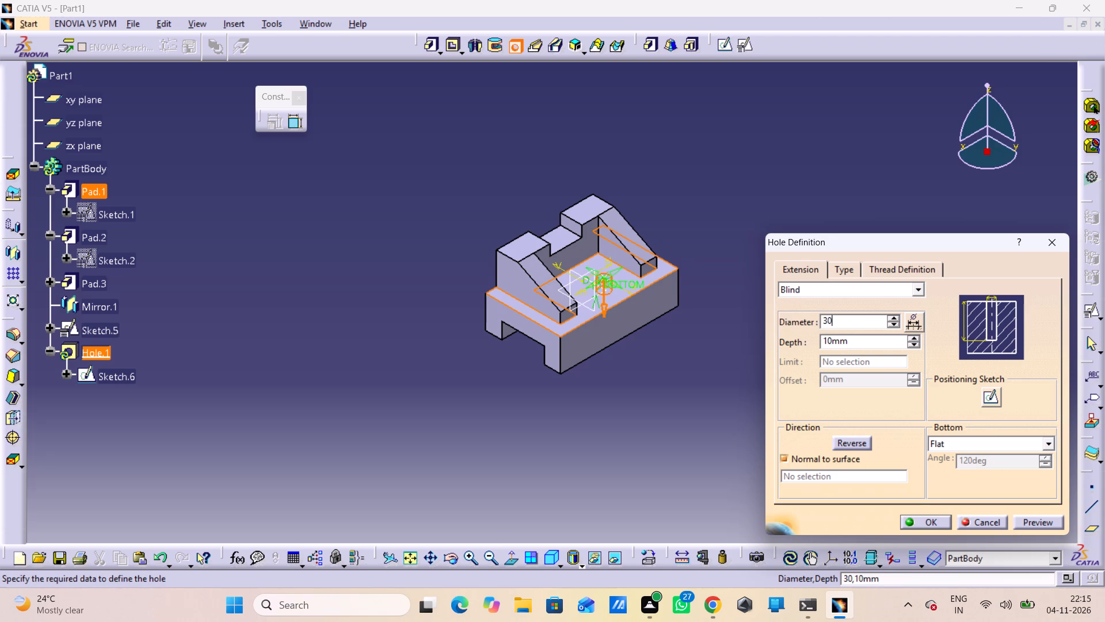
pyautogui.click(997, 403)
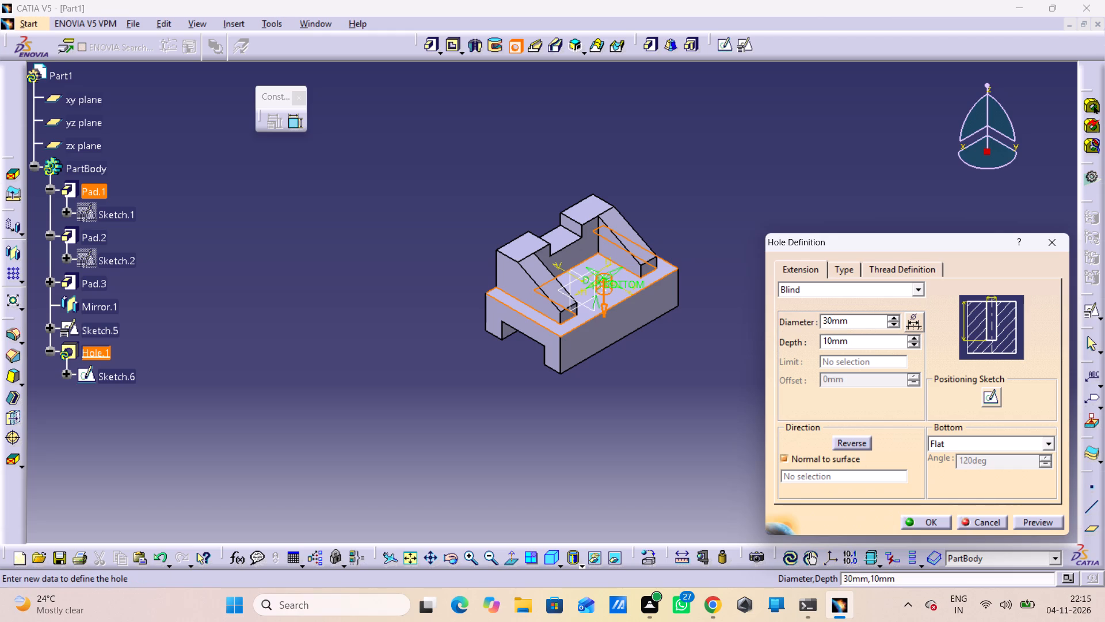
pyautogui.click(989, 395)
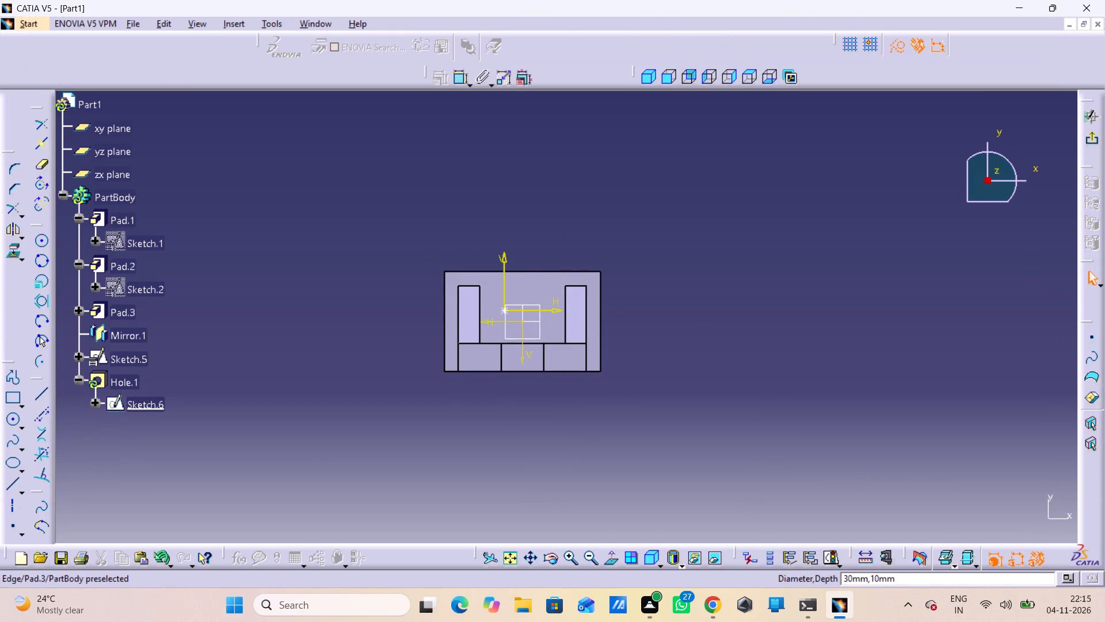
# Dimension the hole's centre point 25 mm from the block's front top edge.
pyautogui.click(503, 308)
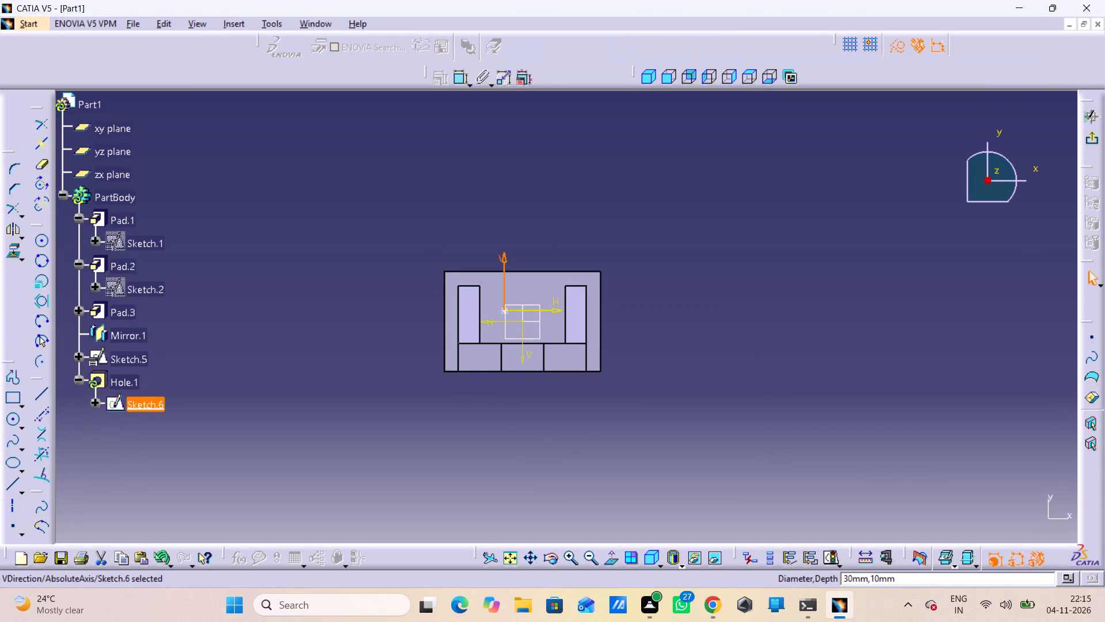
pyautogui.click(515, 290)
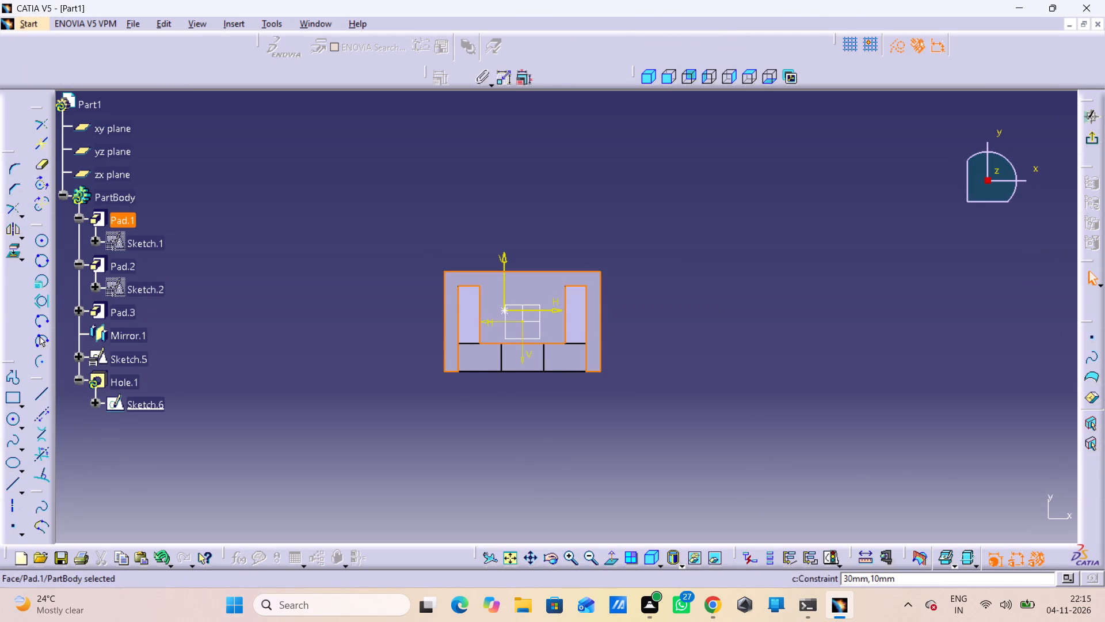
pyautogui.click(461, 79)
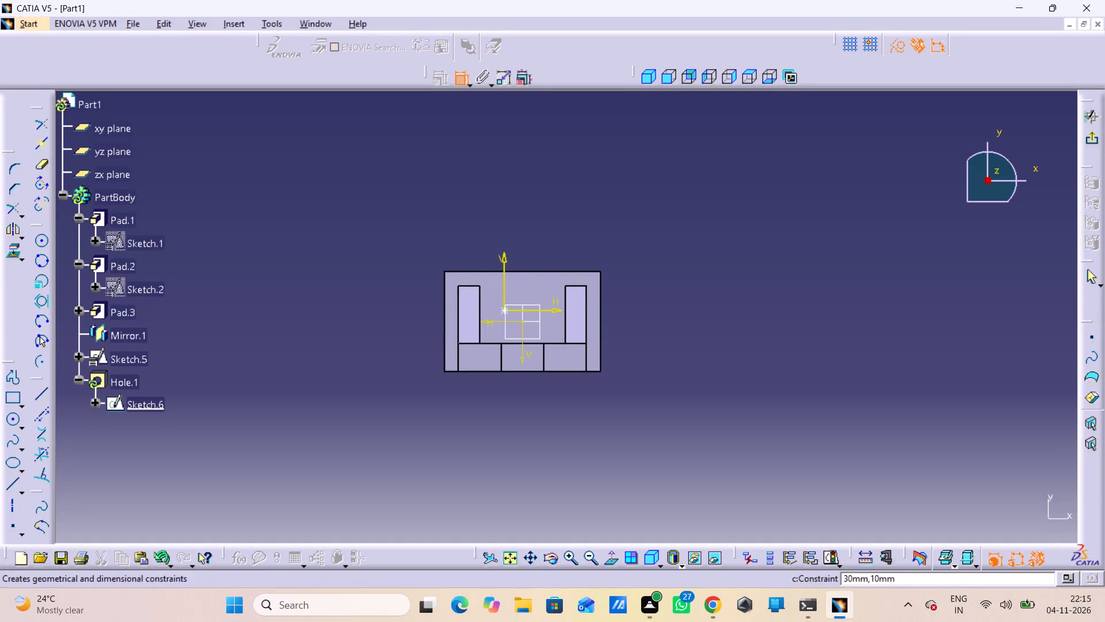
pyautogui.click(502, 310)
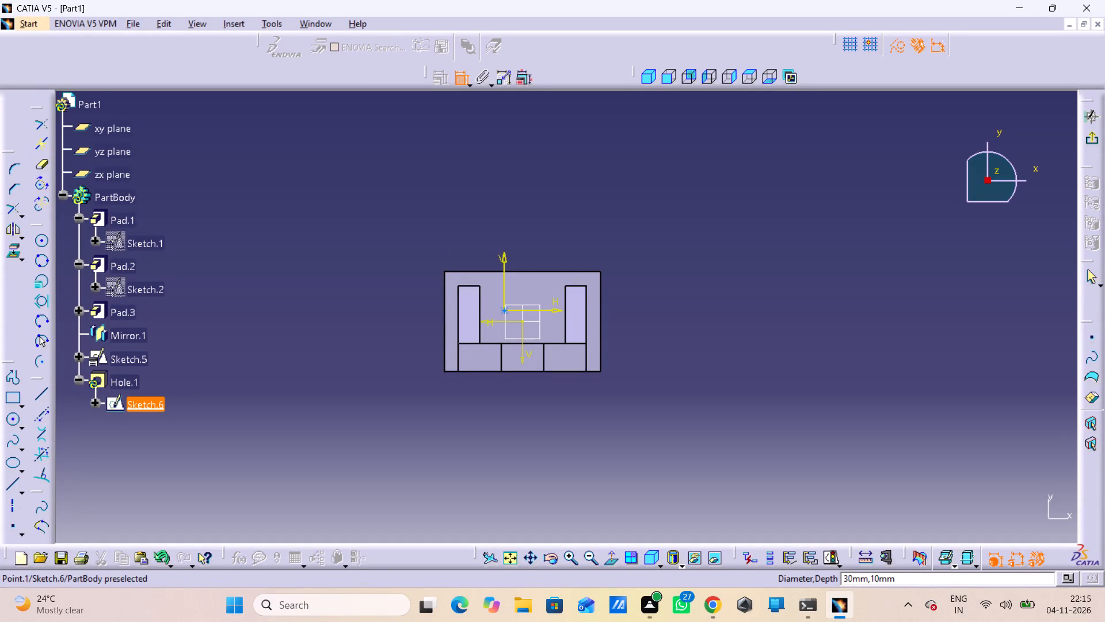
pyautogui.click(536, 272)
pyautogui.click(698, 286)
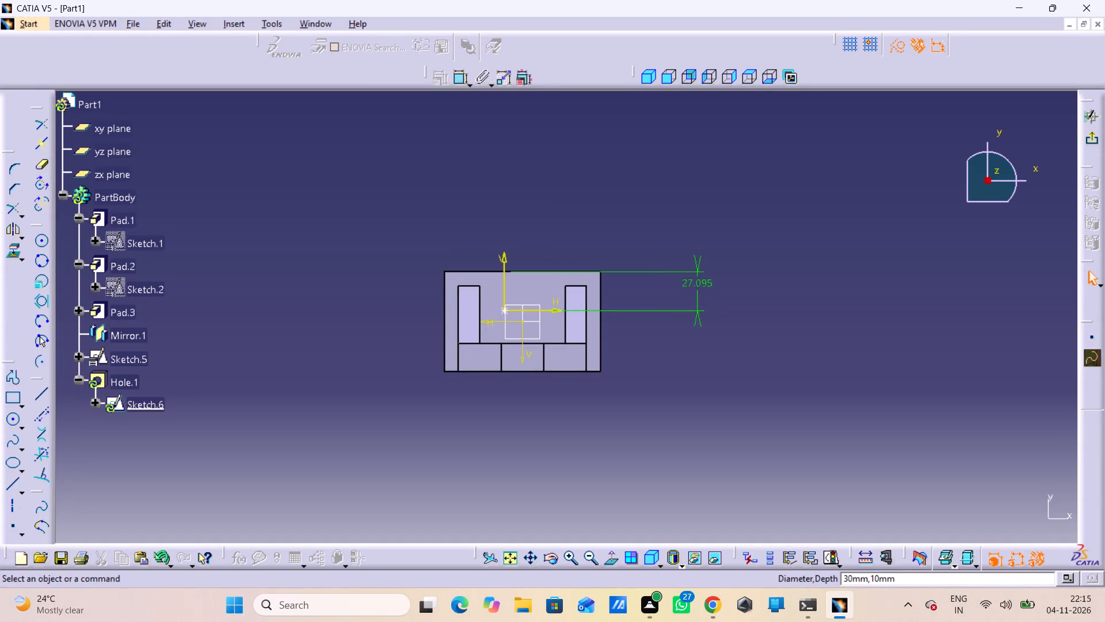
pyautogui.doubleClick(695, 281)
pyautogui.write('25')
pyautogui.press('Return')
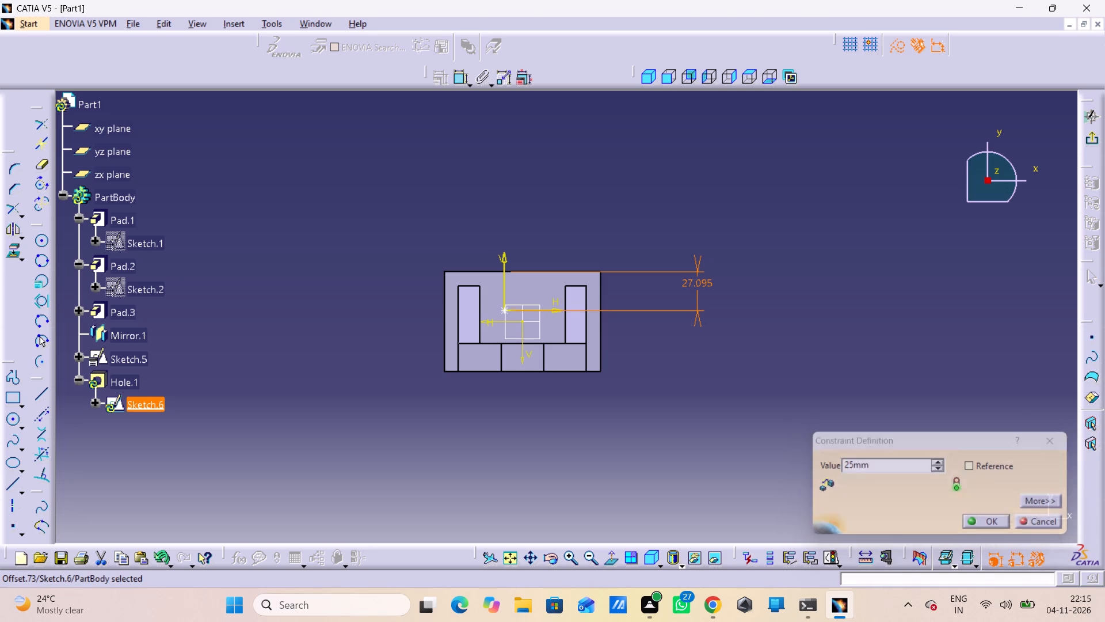
# Examine from several angles where the hole's centre point lies relative to the sketch axes and origins.
pyautogui.click(506, 308)
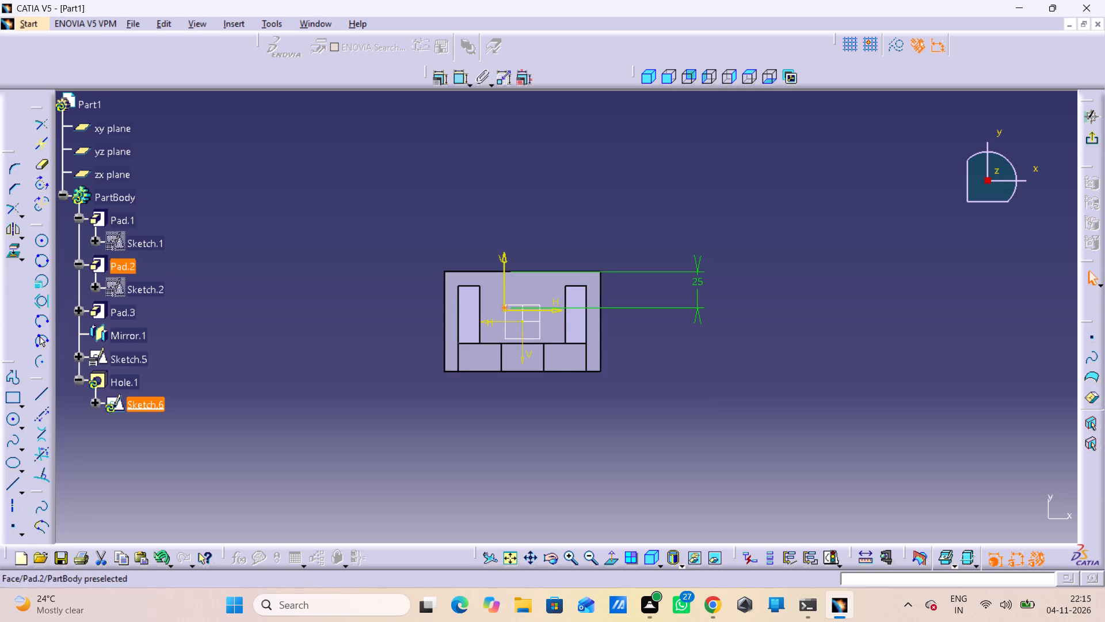
pyautogui.click(524, 324)
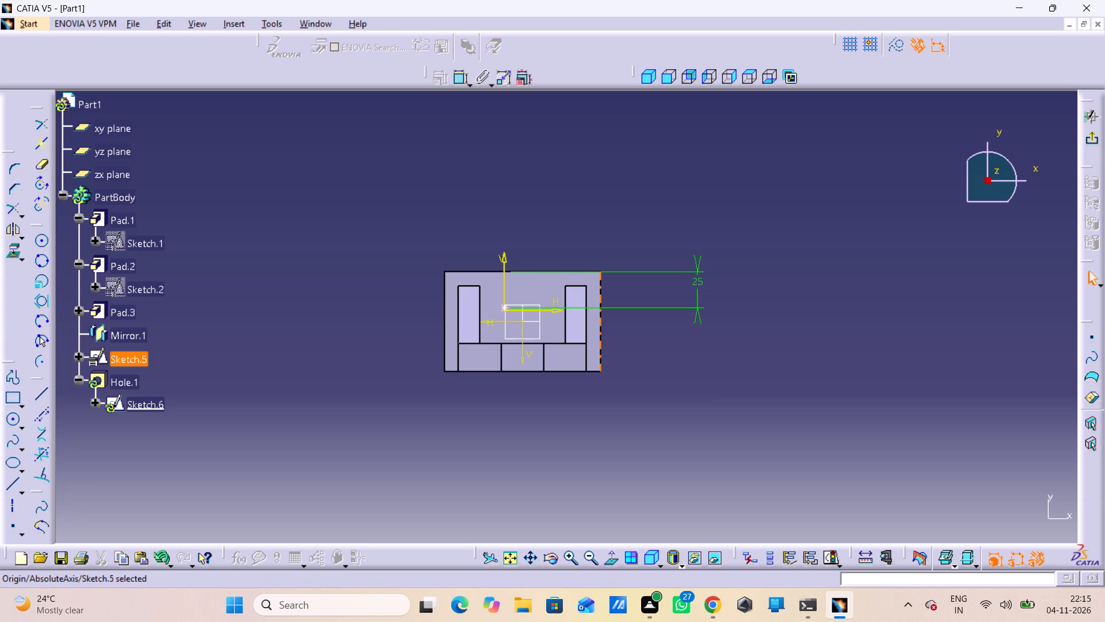
pyautogui.moveTo(713, 367); pyautogui.dragTo(363, 465, button='middle')
pyautogui.moveTo(714, 368); pyautogui.dragTo(363, 465, button='right')
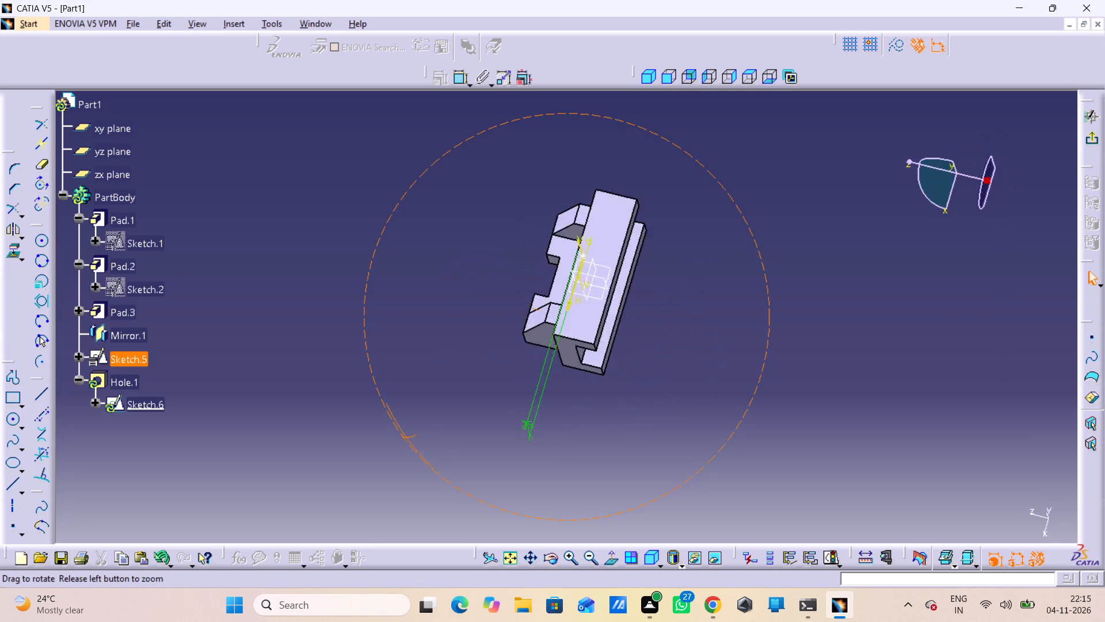
pyautogui.moveTo(363, 465); pyautogui.dragTo(380, 519, button='right')
pyautogui.moveTo(363, 465); pyautogui.dragTo(380, 519, button='middle')
pyautogui.moveTo(747, 253); pyautogui.dragTo(837, 363, button='middle')
pyautogui.moveTo(747, 253); pyautogui.dragTo(837, 363, button='right')
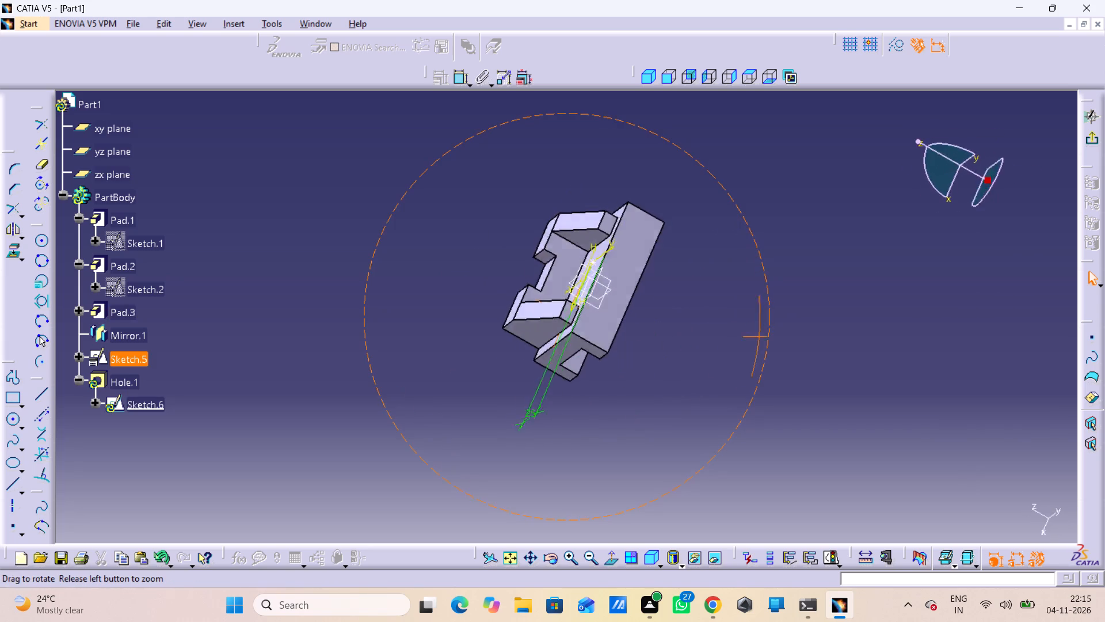
pyautogui.moveTo(837, 363); pyautogui.dragTo(725, 570, button='right')
pyautogui.moveTo(837, 363); pyautogui.dragTo(714, 555, button='middle')
pyautogui.moveTo(789, 398); pyautogui.dragTo(757, 447, button='middle')
pyautogui.moveTo(790, 398); pyautogui.dragTo(760, 476, button='right')
pyautogui.moveTo(758, 434); pyautogui.dragTo(646, 524, button='middle')
pyautogui.moveTo(758, 433); pyautogui.dragTo(645, 540, button='right')
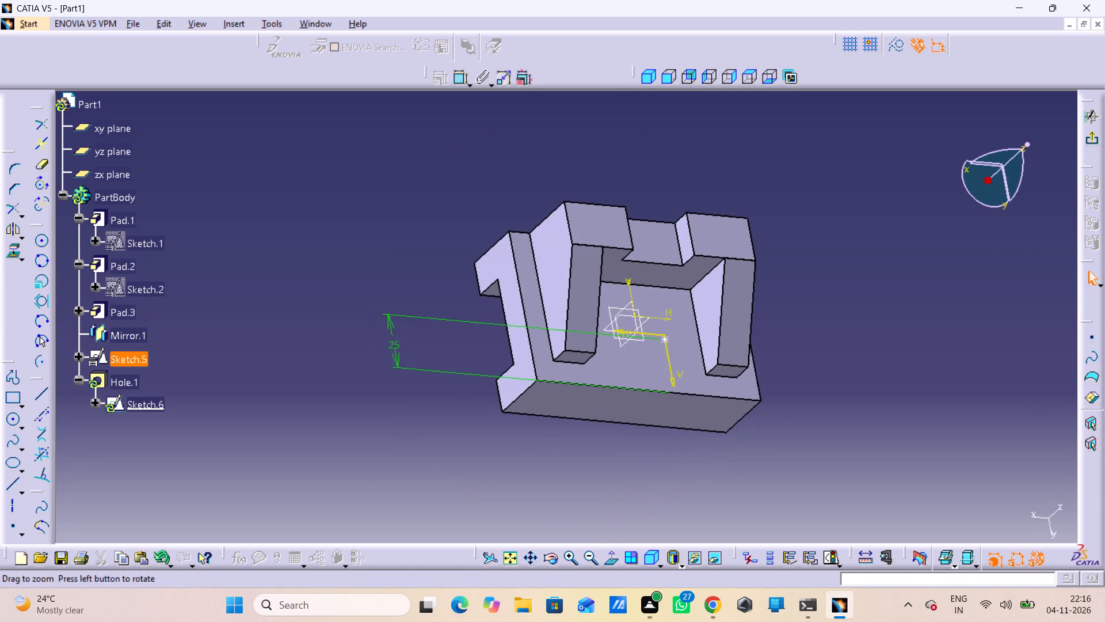
pyautogui.moveTo(677, 456); pyautogui.dragTo(622, 423, button='middle')
pyautogui.moveTo(677, 454); pyautogui.dragTo(619, 426, button='right')
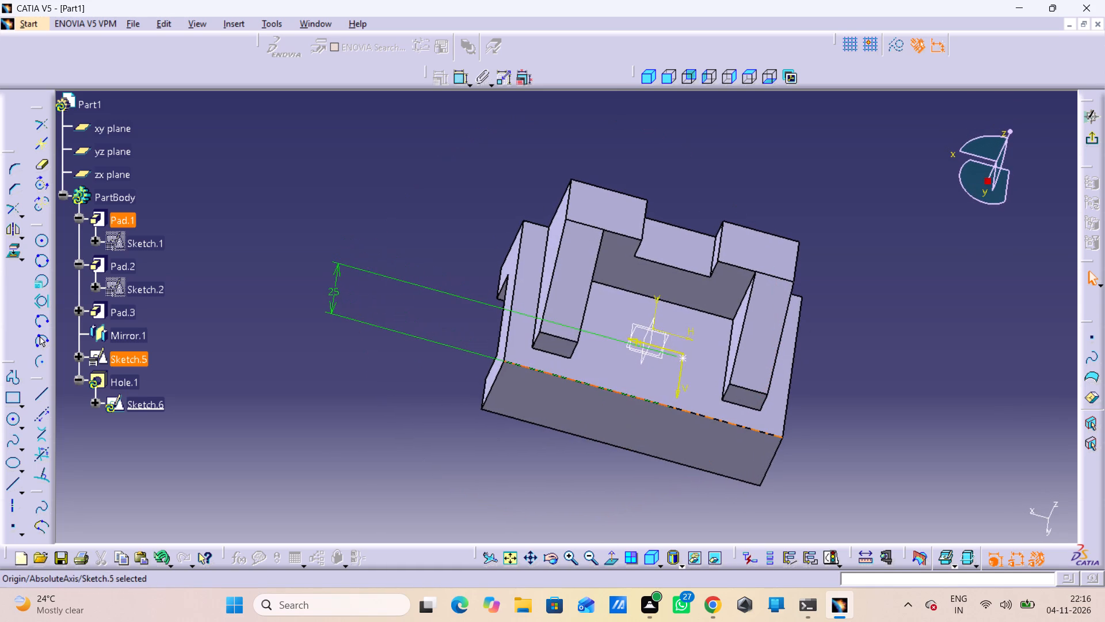
pyautogui.click(681, 356)
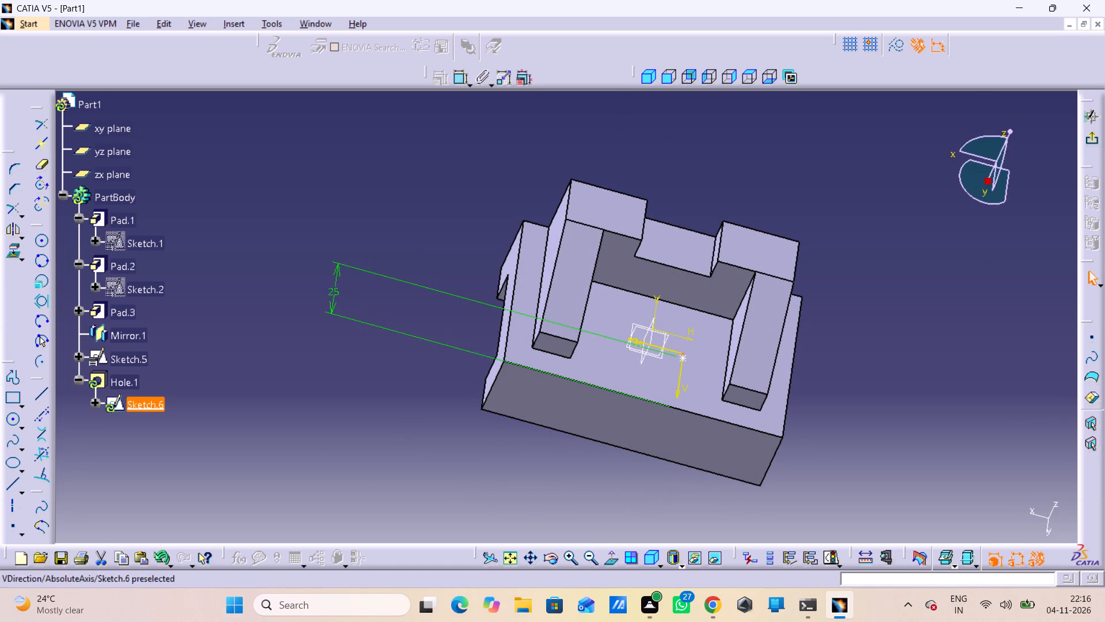
pyautogui.click(684, 358)
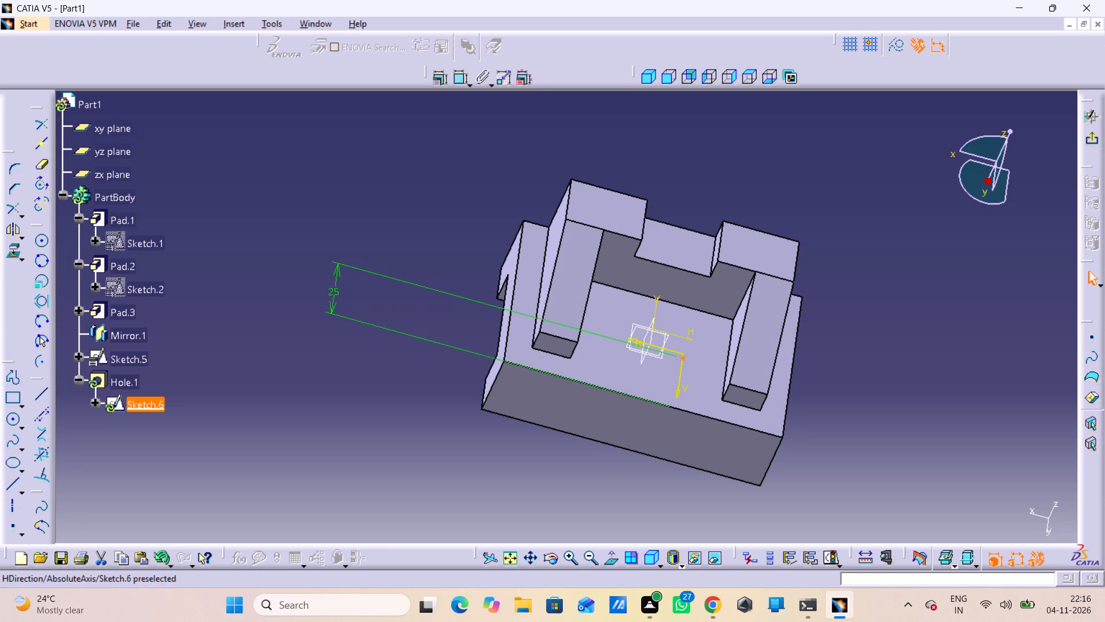
pyautogui.moveTo(660, 367); pyautogui.dragTo(658, 356, button='middle')
pyautogui.moveTo(662, 367); pyautogui.dragTo(658, 356, button='right')
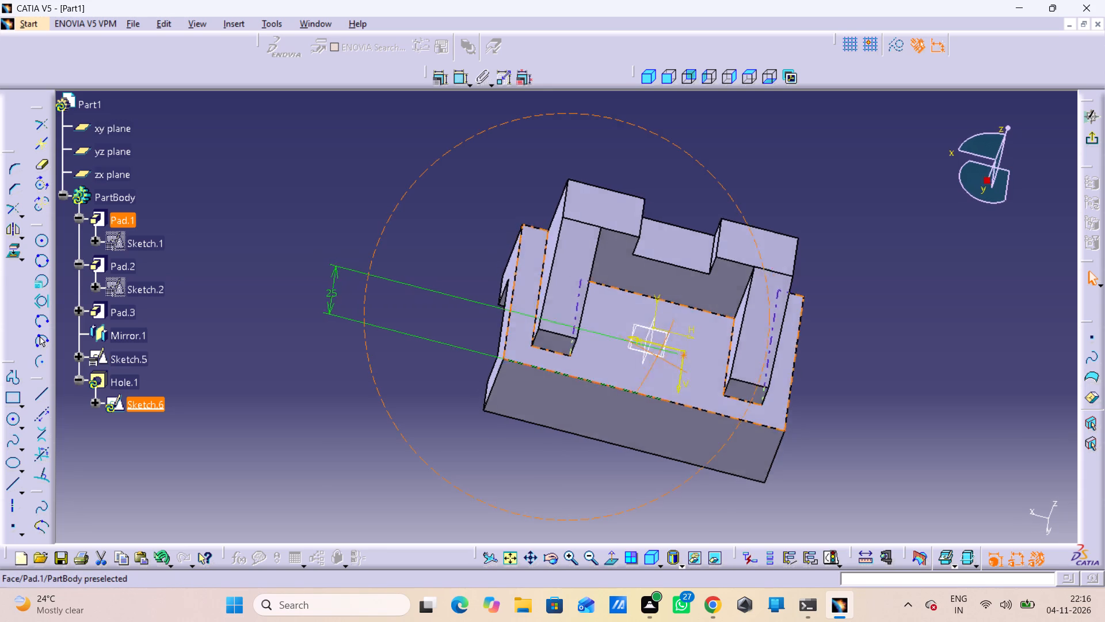
pyautogui.moveTo(658, 356); pyautogui.dragTo(664, 424, button='middle')
pyautogui.moveTo(658, 356); pyautogui.dragTo(664, 424, button='right')
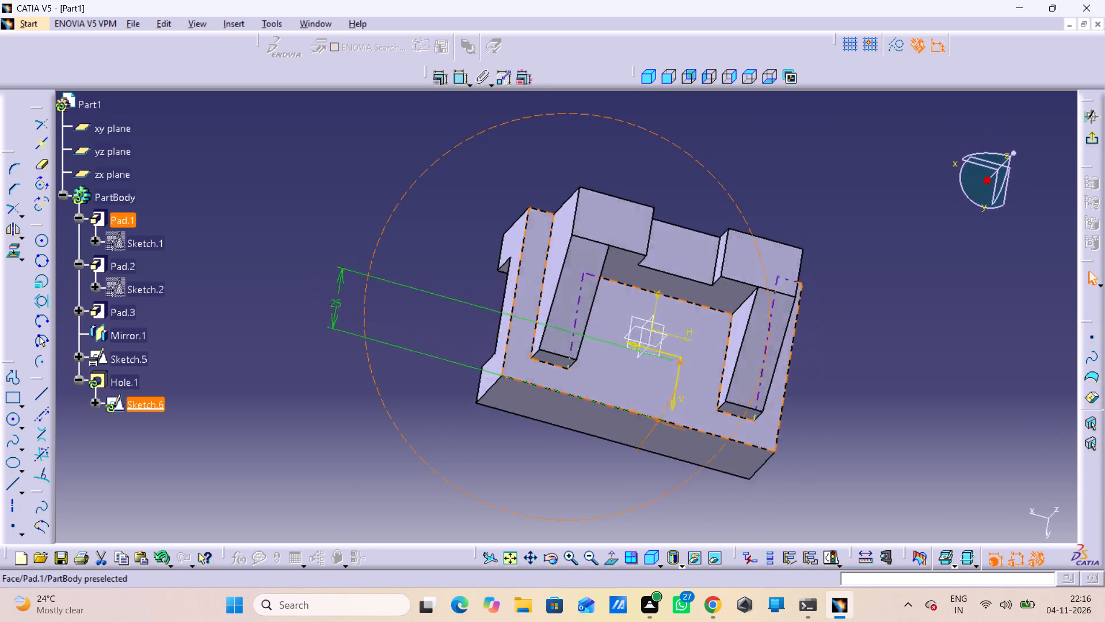
pyautogui.moveTo(664, 424); pyautogui.dragTo(699, 429, button='right')
pyautogui.moveTo(664, 424); pyautogui.dragTo(698, 428, button='middle')
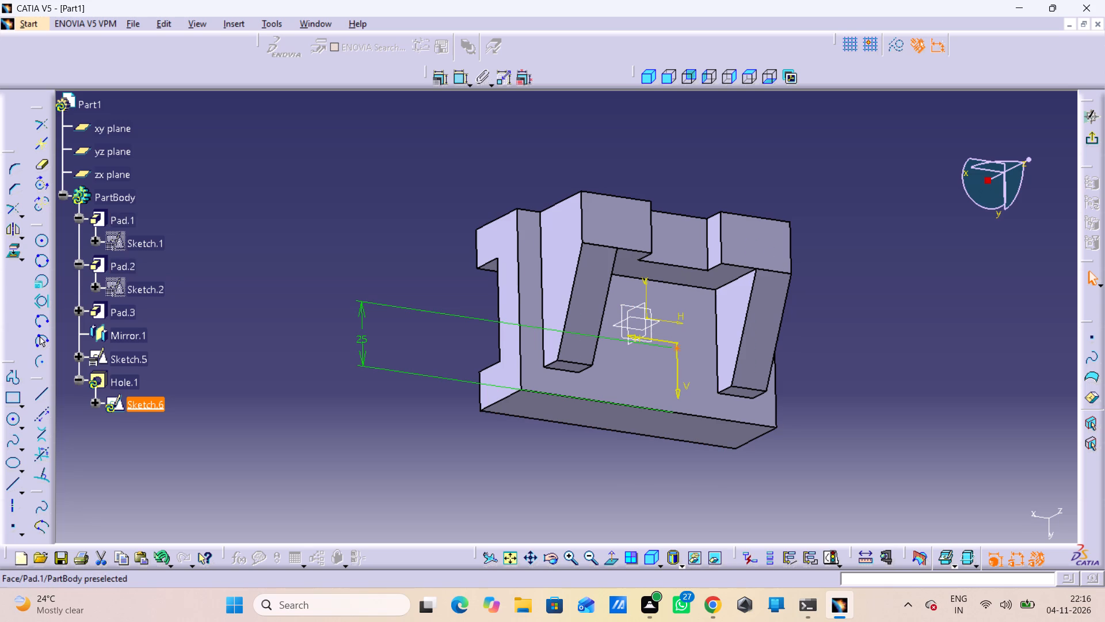
pyautogui.click(654, 339)
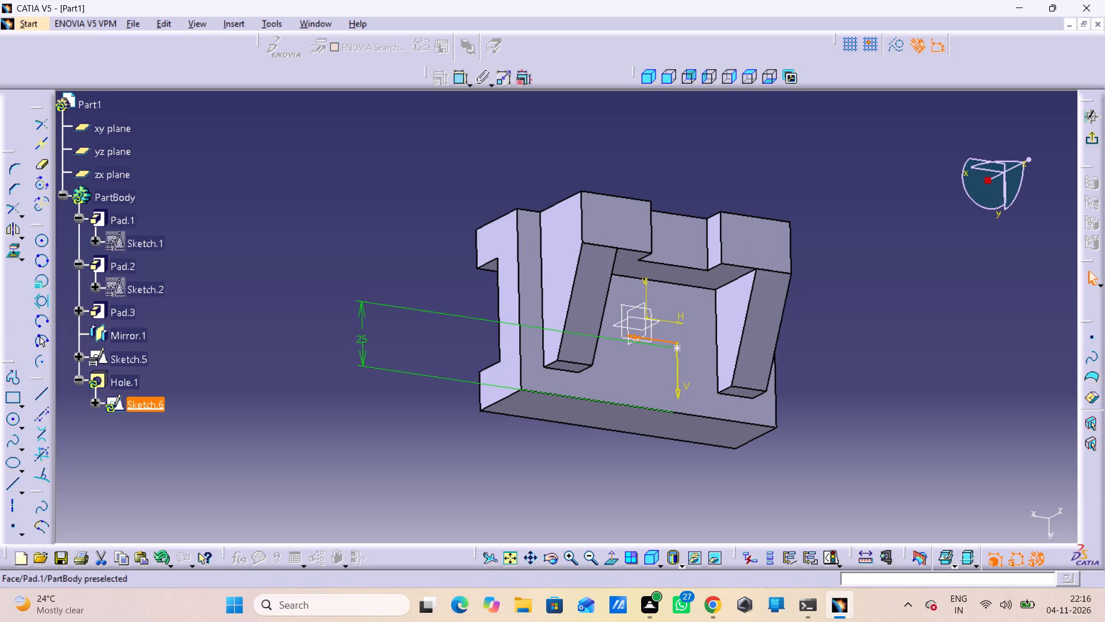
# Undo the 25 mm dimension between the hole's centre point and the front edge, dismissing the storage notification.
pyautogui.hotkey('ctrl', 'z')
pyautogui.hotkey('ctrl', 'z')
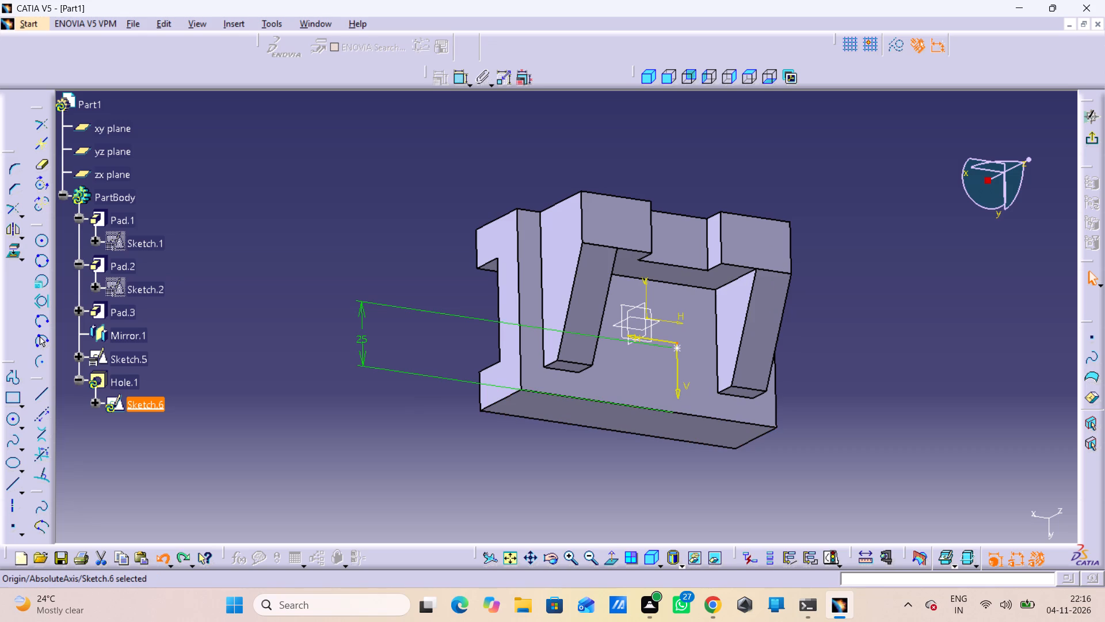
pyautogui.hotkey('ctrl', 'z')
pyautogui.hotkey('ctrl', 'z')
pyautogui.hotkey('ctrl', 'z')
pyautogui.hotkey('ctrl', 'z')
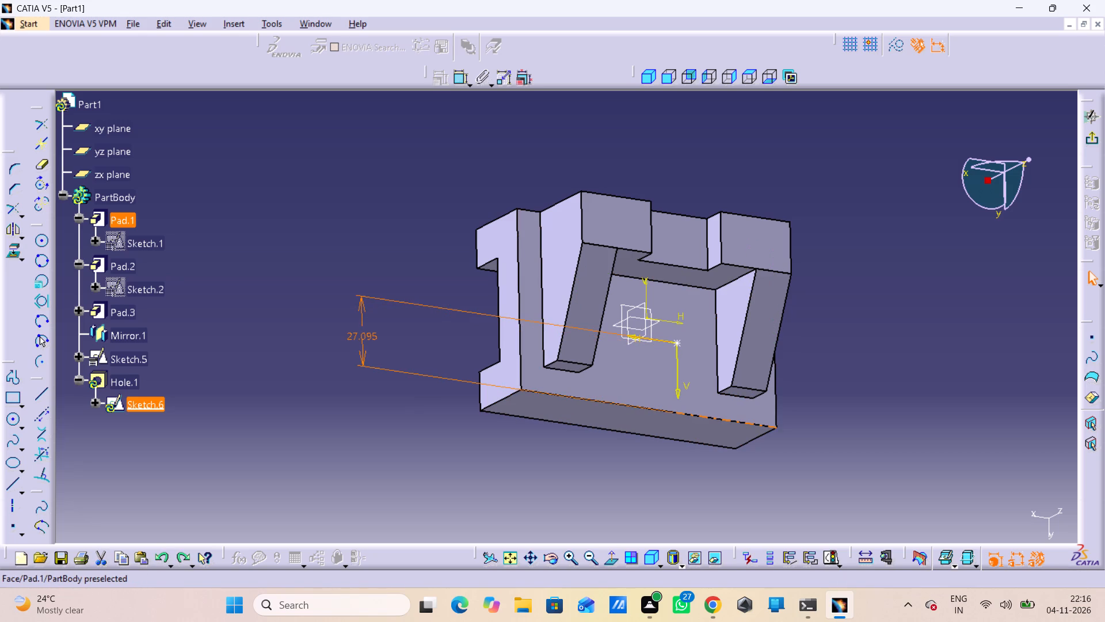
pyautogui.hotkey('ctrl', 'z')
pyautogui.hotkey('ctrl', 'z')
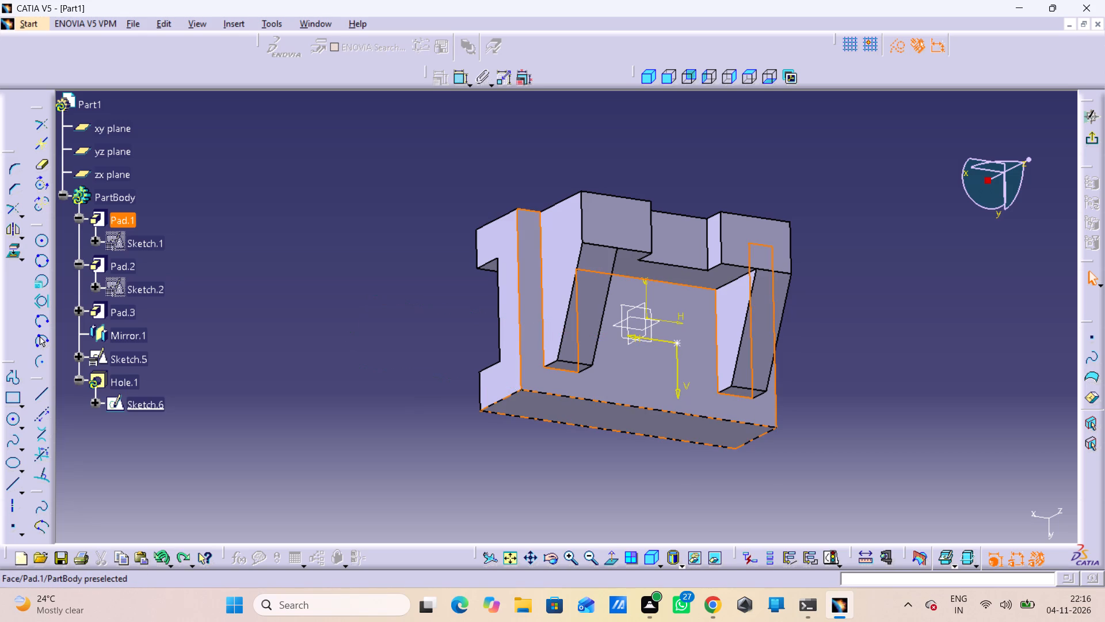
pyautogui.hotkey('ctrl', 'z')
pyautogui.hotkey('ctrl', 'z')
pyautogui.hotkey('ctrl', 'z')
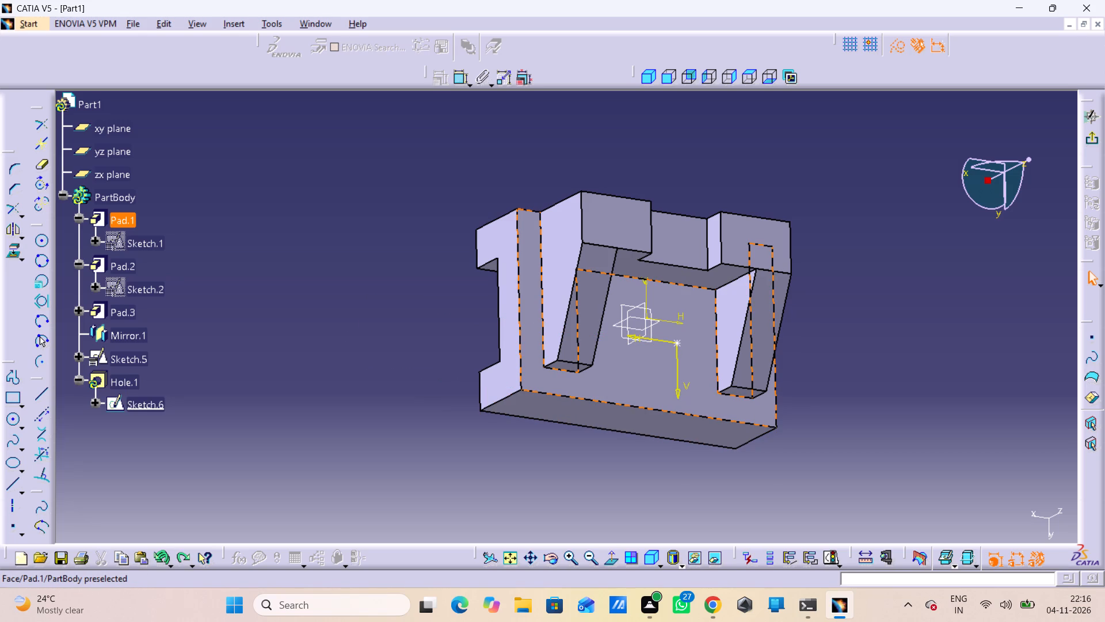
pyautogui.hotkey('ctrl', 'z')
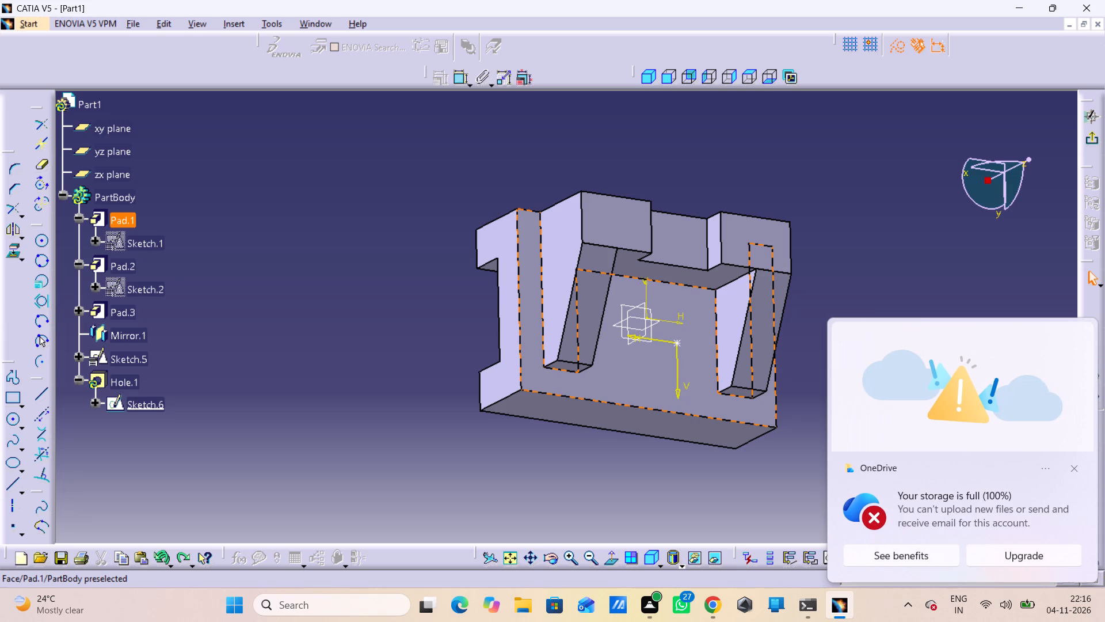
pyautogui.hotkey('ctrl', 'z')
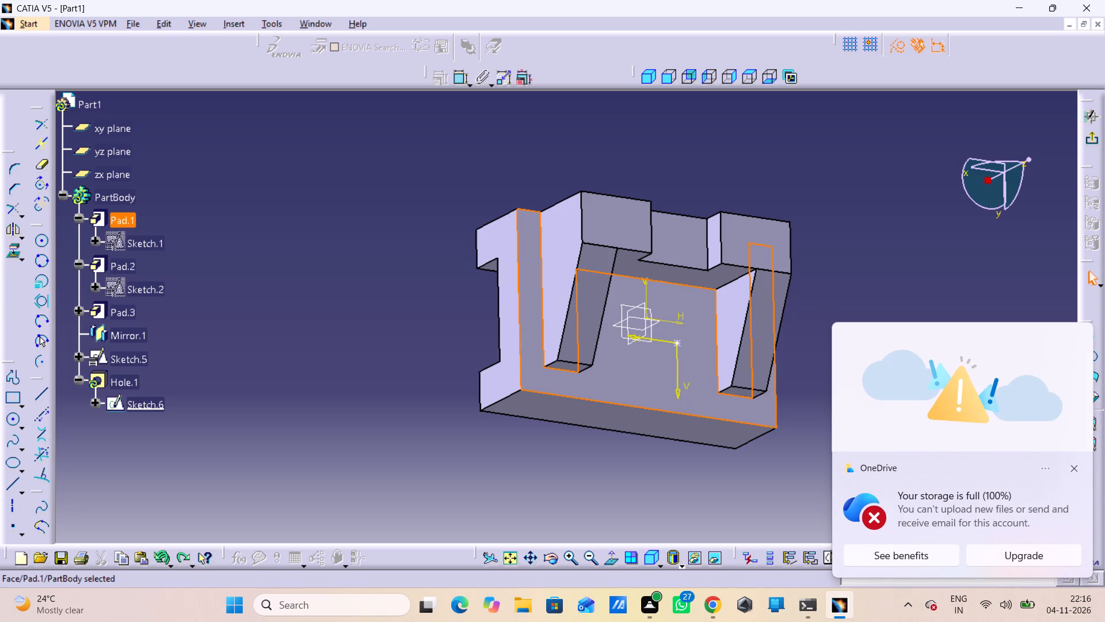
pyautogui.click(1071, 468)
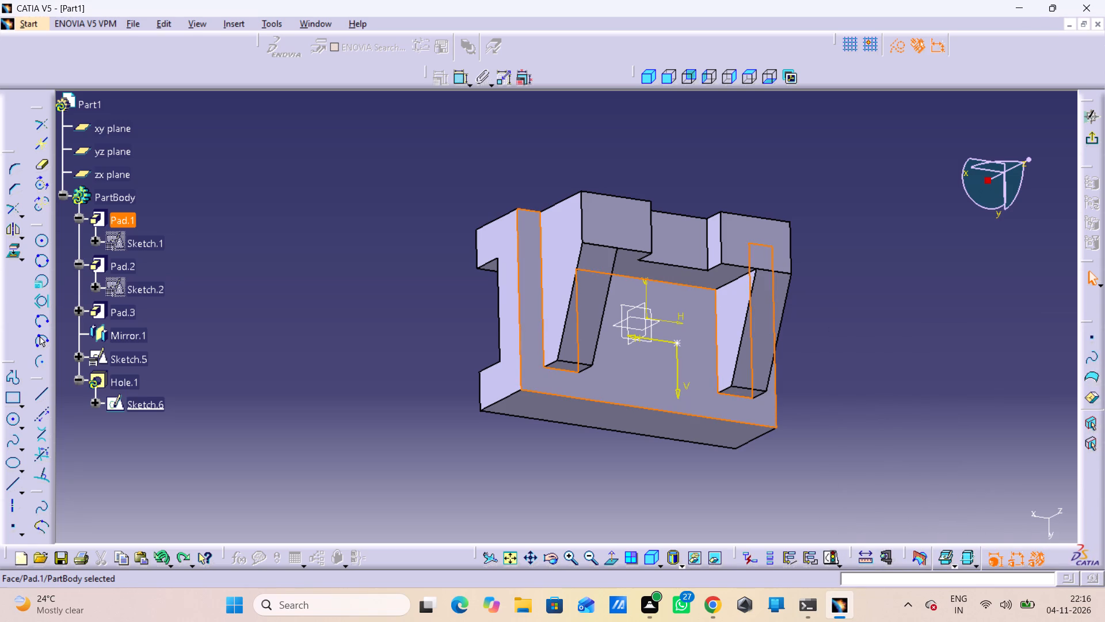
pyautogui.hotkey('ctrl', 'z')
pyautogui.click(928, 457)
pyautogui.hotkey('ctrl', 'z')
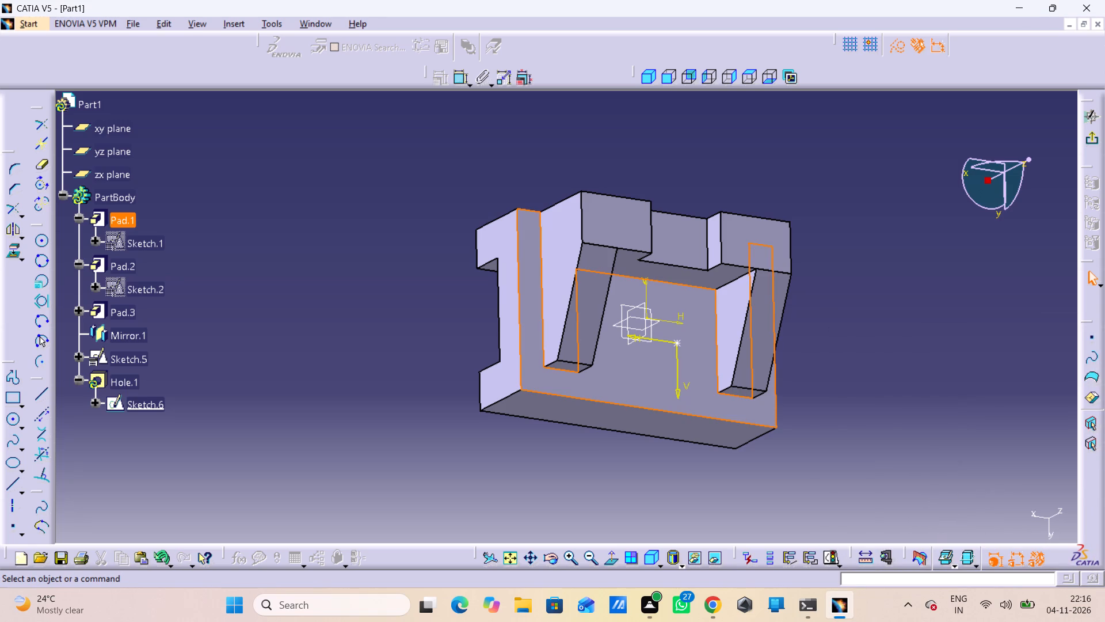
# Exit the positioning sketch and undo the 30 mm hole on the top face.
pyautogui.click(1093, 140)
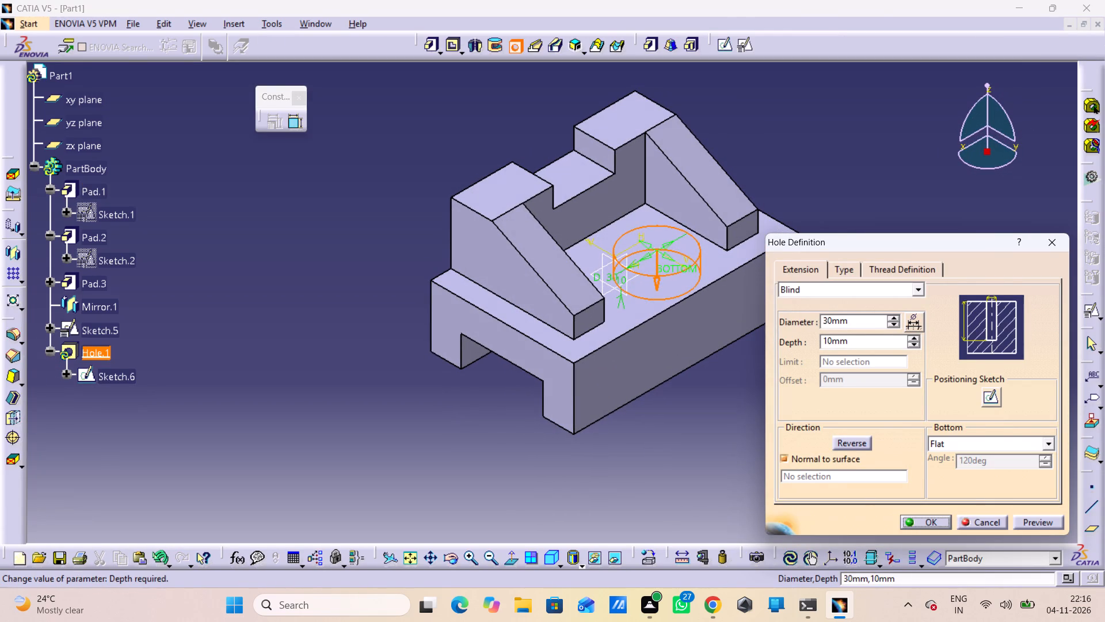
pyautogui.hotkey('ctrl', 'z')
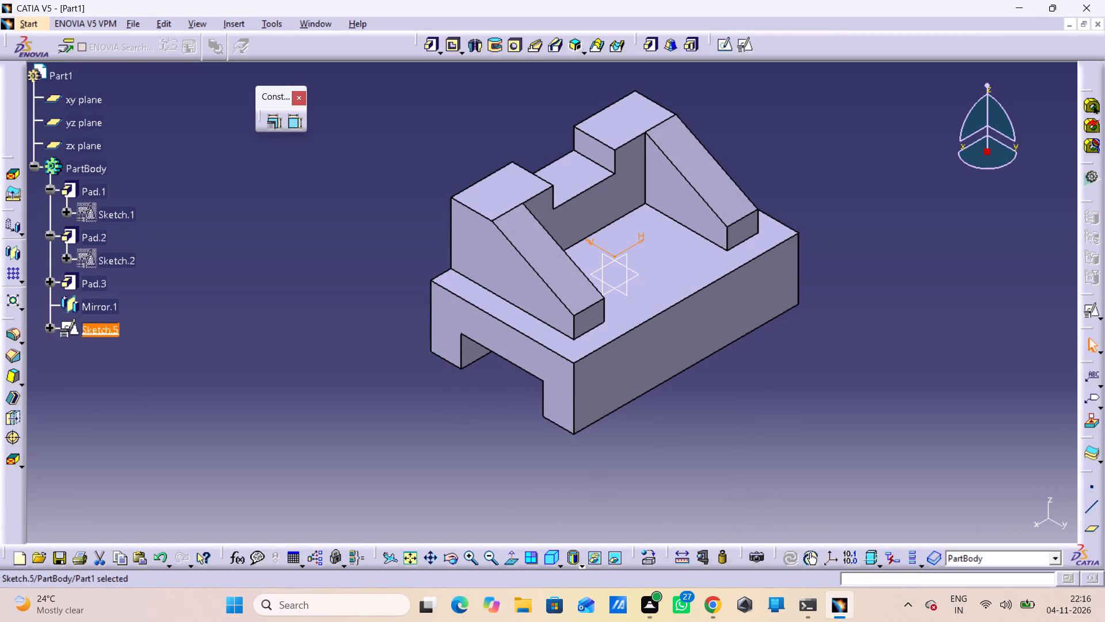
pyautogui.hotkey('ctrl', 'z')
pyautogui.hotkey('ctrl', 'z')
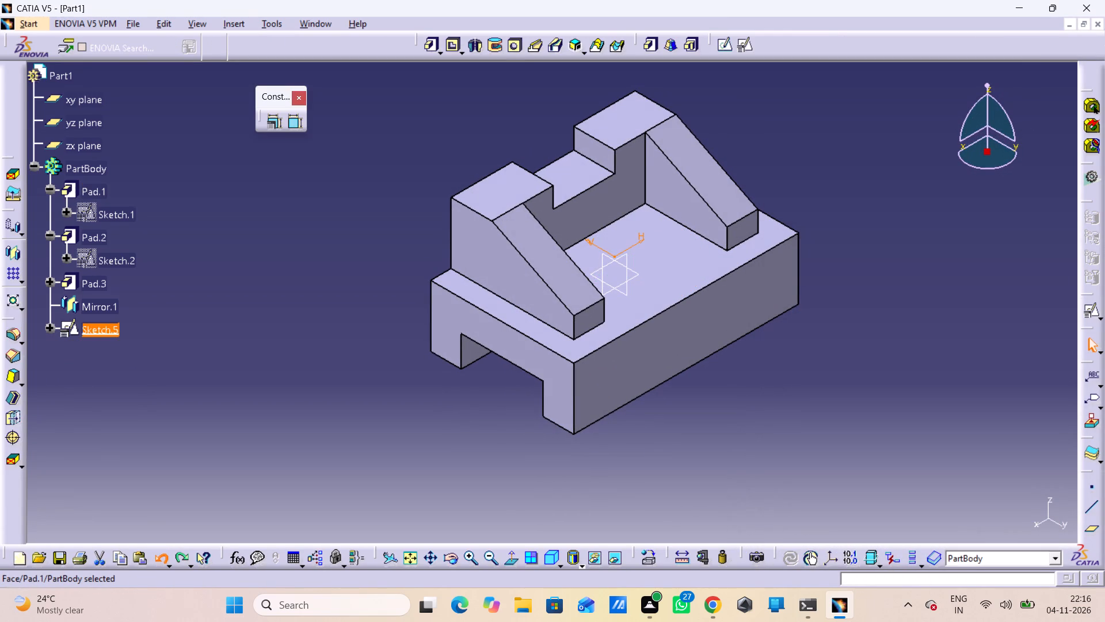
# Start a hole on the block's top face, set its diameter to 30 mm and open its positioning sketch.
pyautogui.click(763, 445)
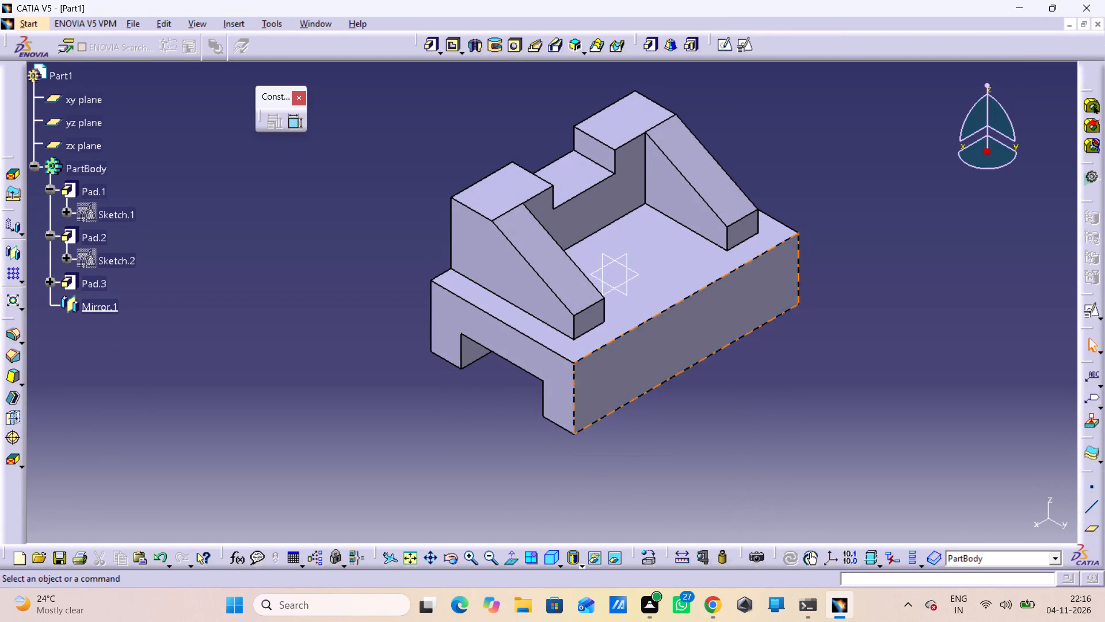
pyautogui.click(513, 47)
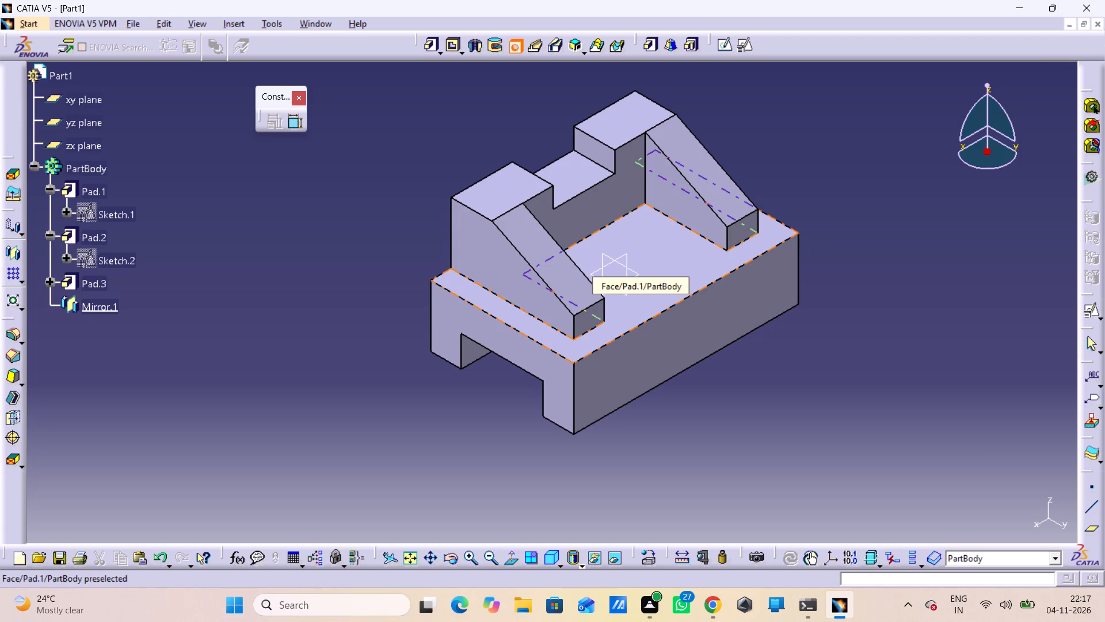
pyautogui.click(635, 264)
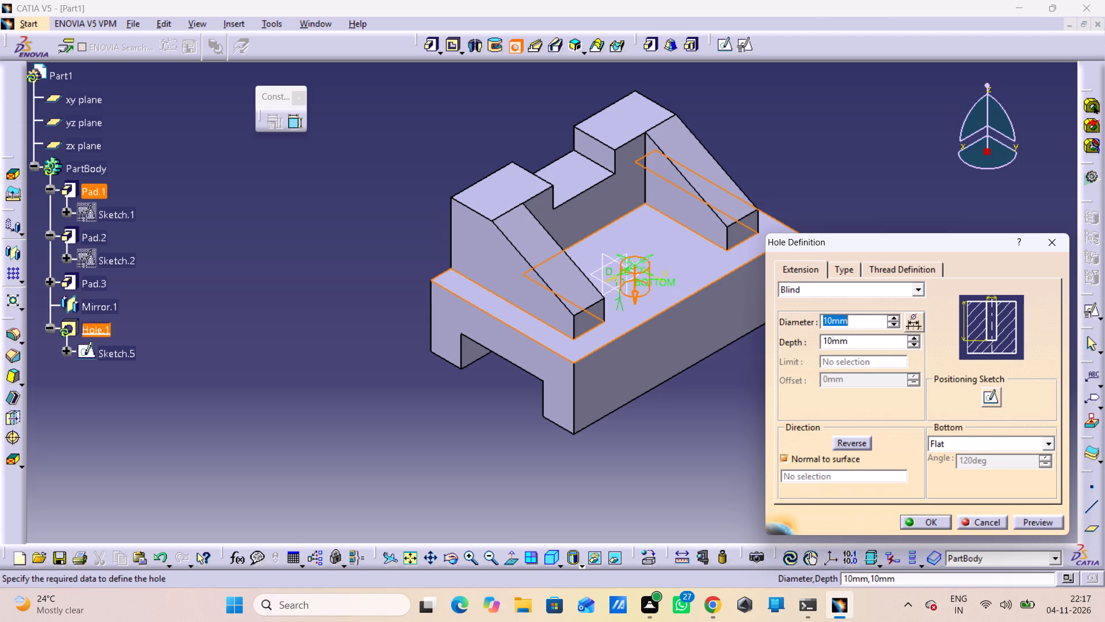
pyautogui.write('30')
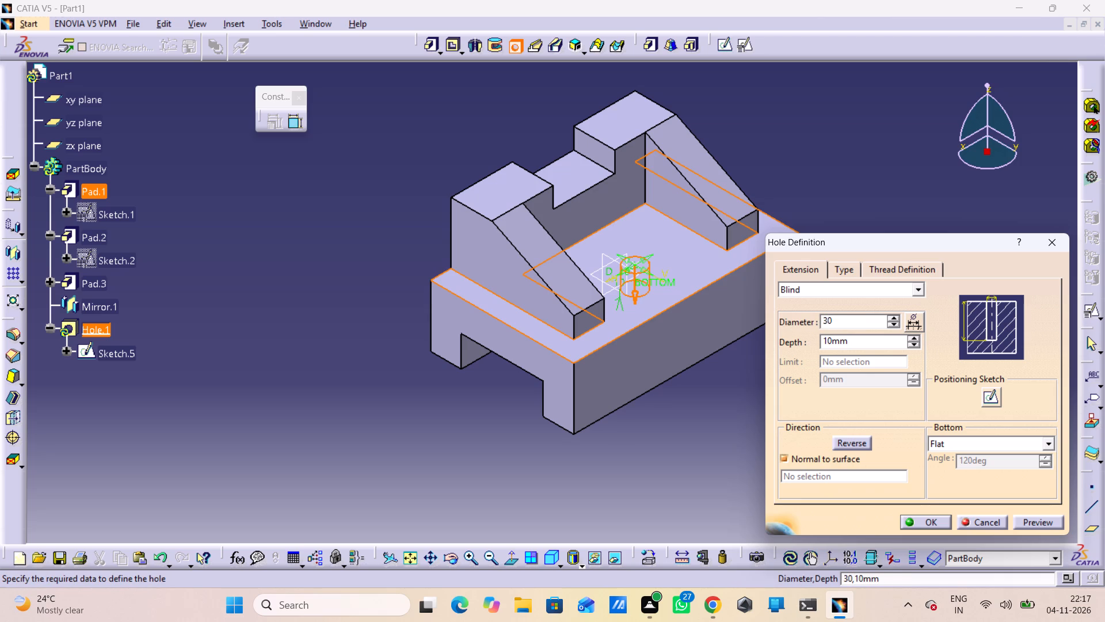
pyautogui.click(992, 396)
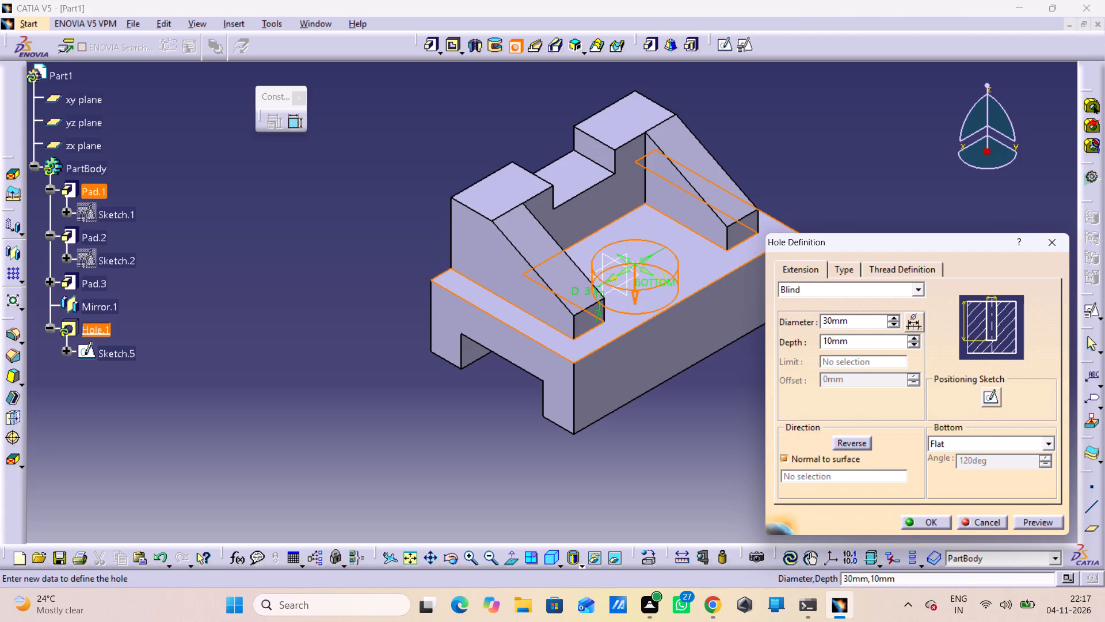
pyautogui.click(986, 390)
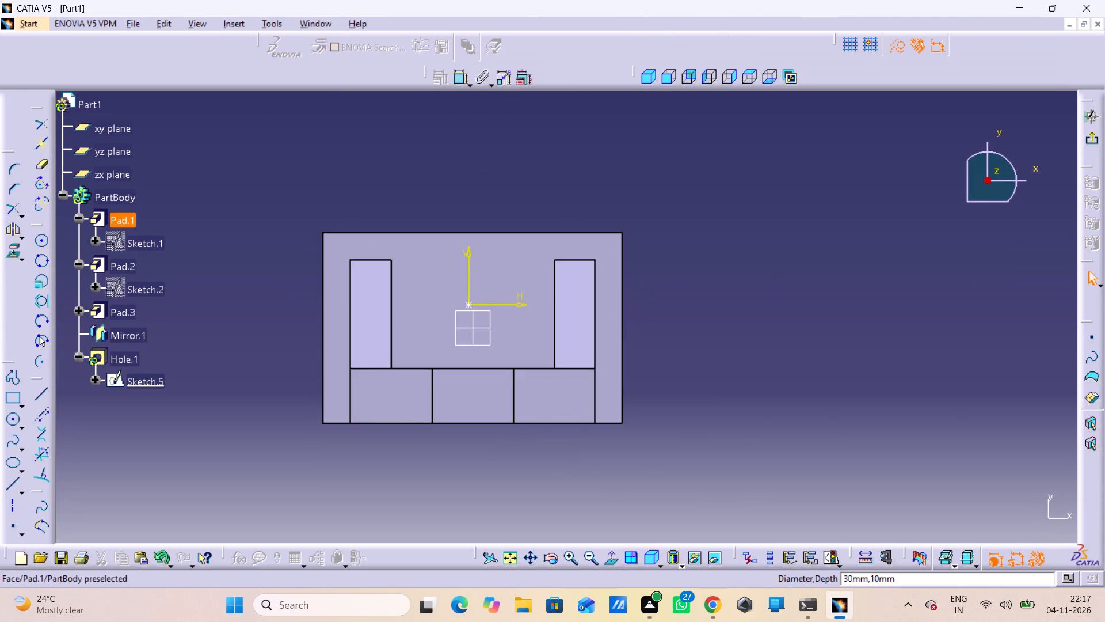
# Dimension the hole's centre point 25 mm from the block's front top edge.
pyautogui.click(466, 302)
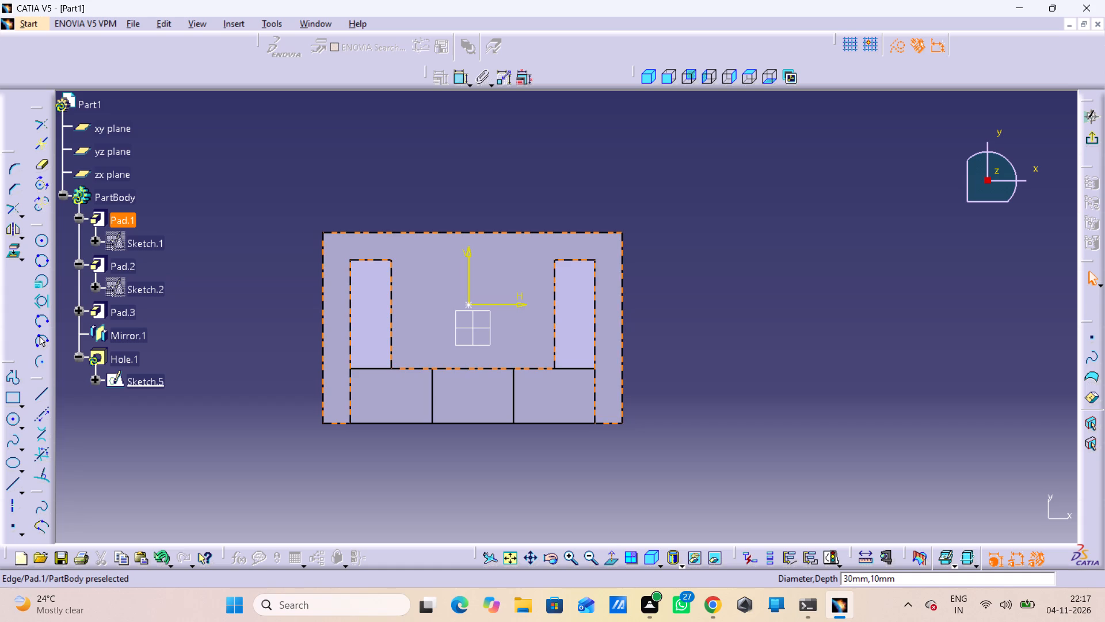
pyautogui.click(473, 230)
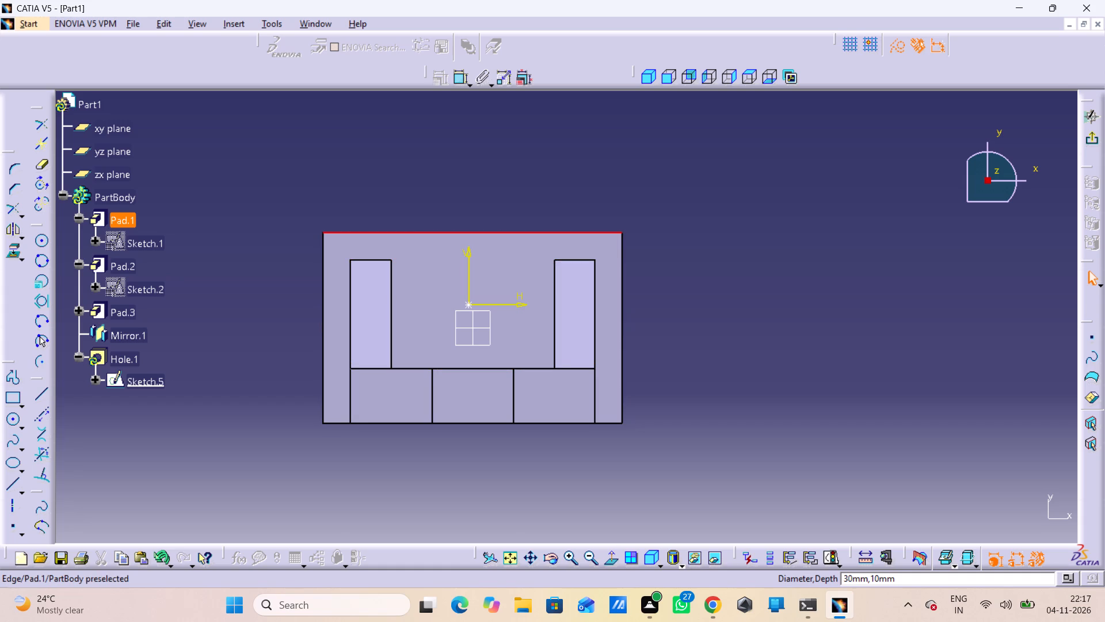
pyautogui.click(593, 175)
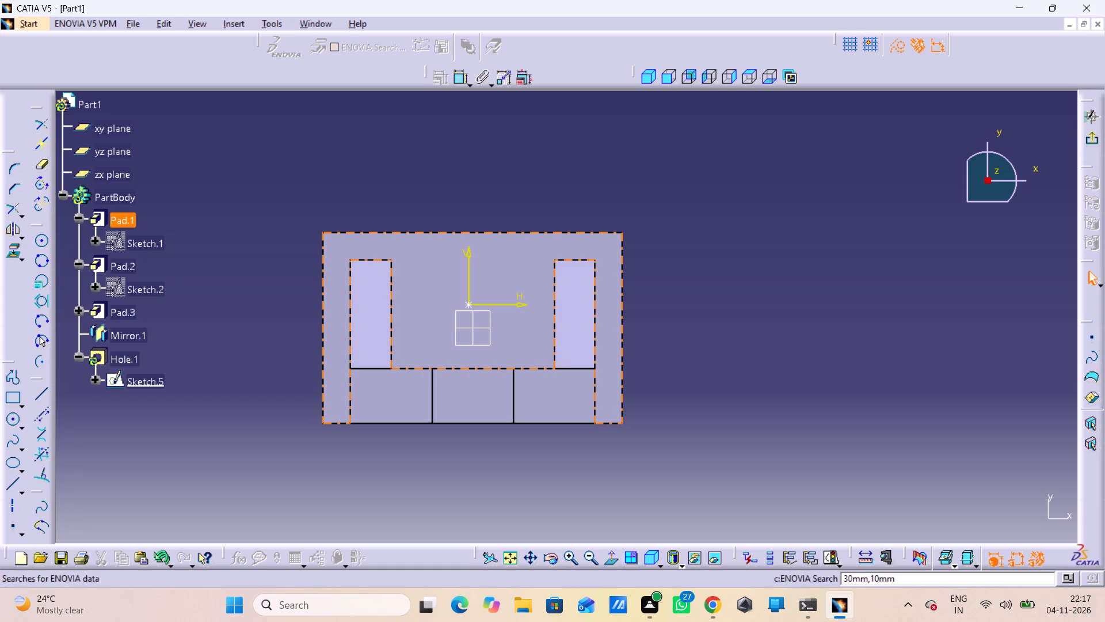
pyautogui.doubleClick(462, 78)
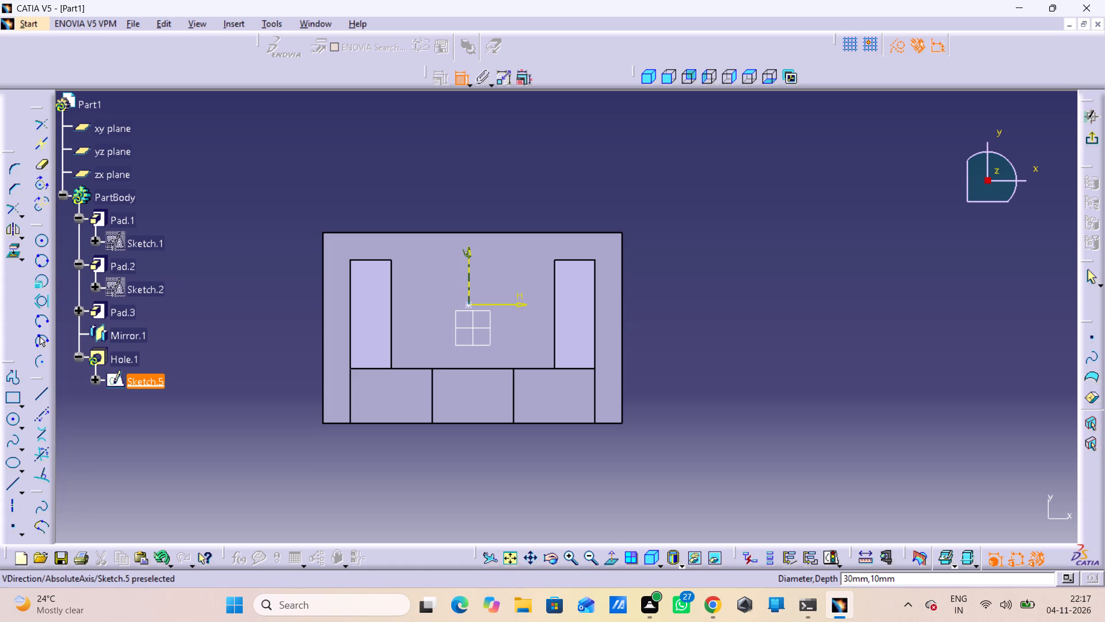
pyautogui.click(467, 305)
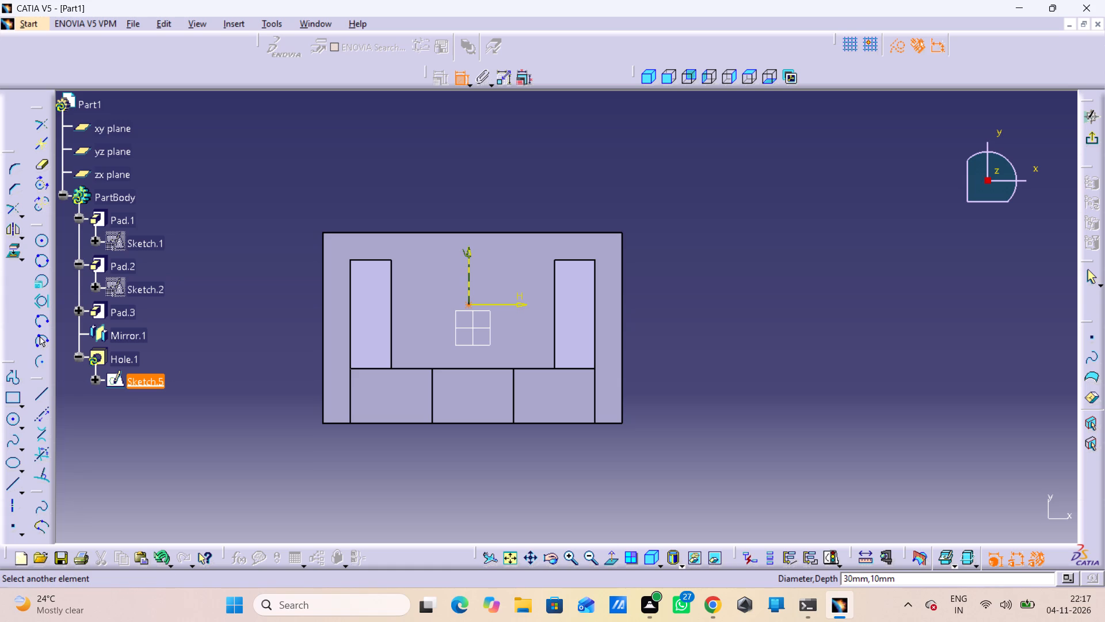
pyautogui.click(488, 233)
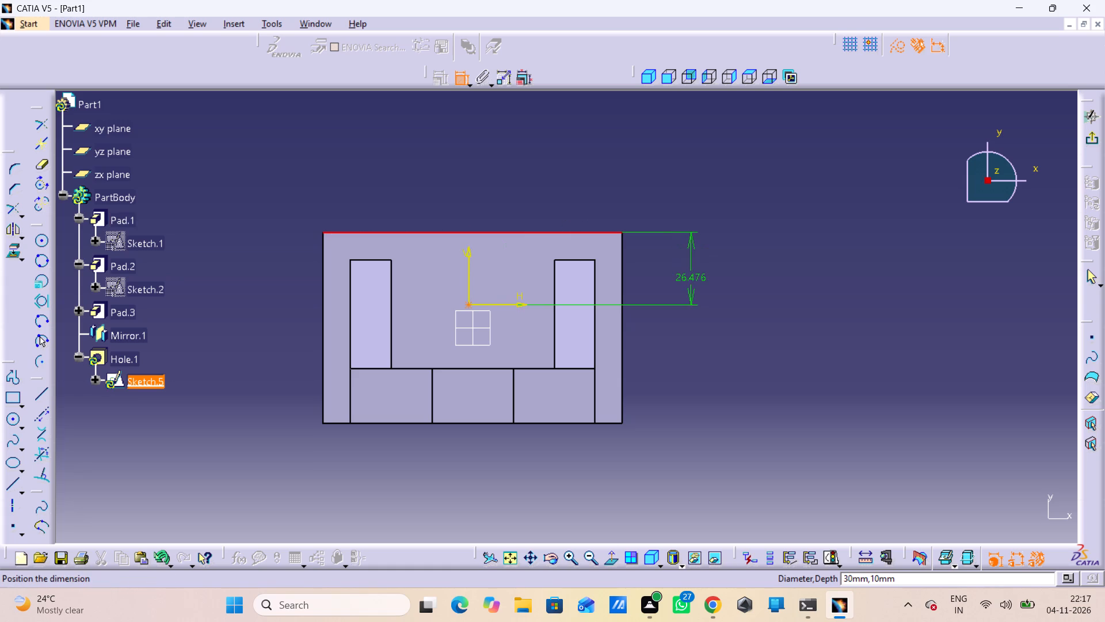
pyautogui.click(689, 276)
pyautogui.doubleClick(683, 270)
pyautogui.write('25')
pyautogui.press('Return')
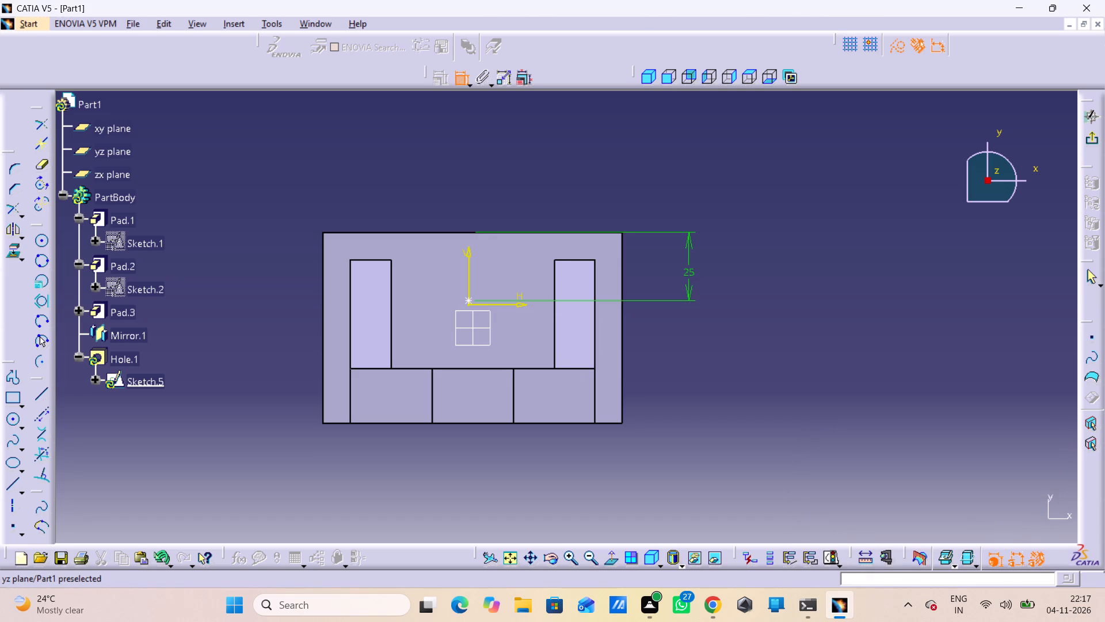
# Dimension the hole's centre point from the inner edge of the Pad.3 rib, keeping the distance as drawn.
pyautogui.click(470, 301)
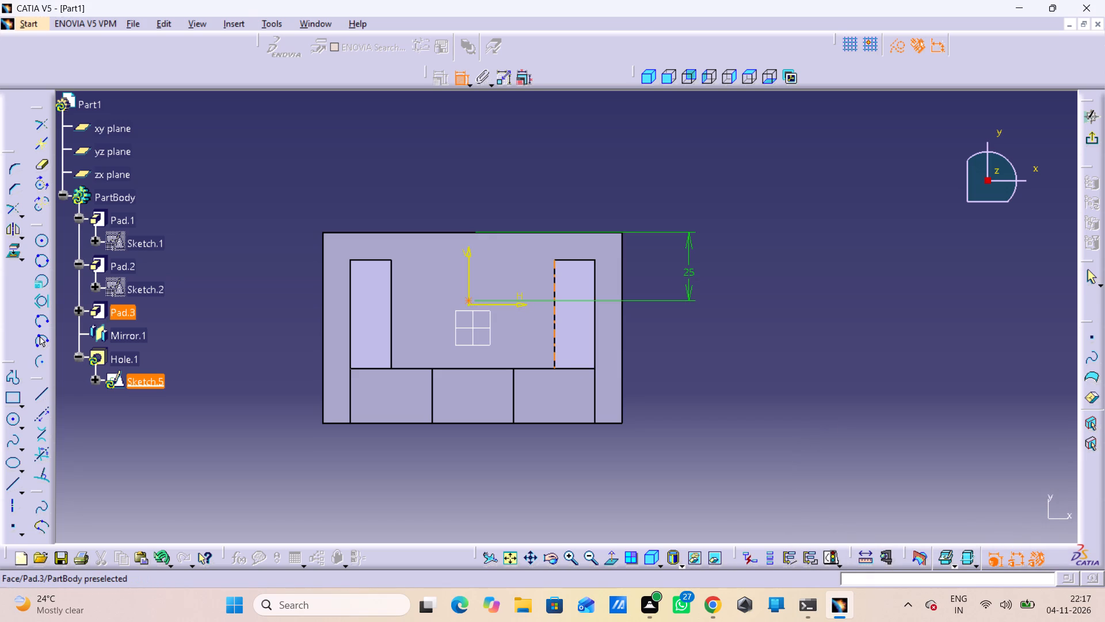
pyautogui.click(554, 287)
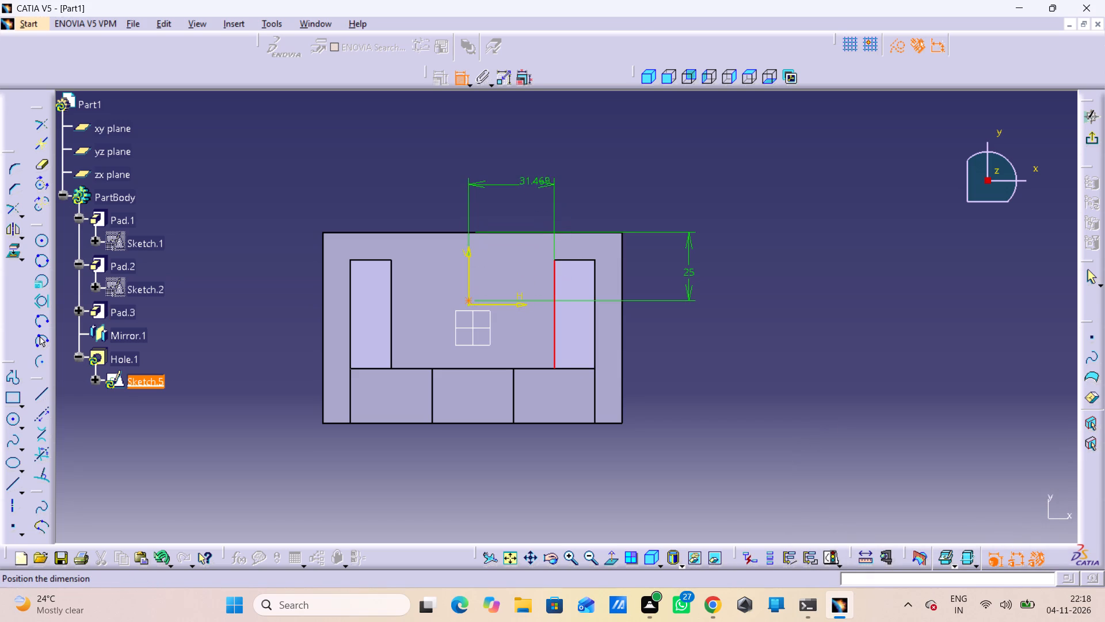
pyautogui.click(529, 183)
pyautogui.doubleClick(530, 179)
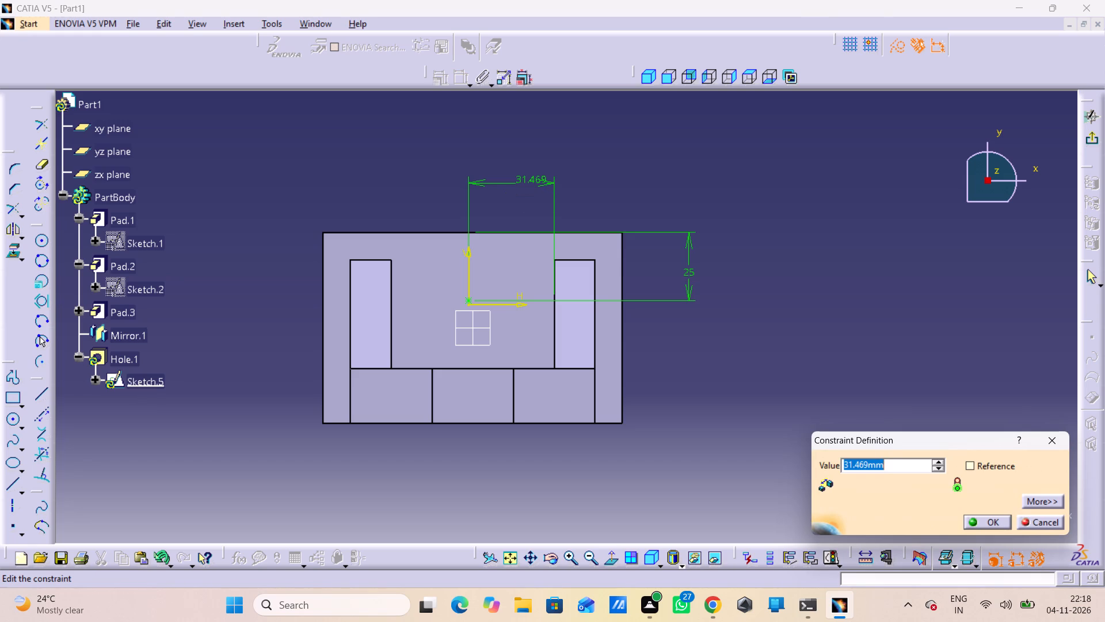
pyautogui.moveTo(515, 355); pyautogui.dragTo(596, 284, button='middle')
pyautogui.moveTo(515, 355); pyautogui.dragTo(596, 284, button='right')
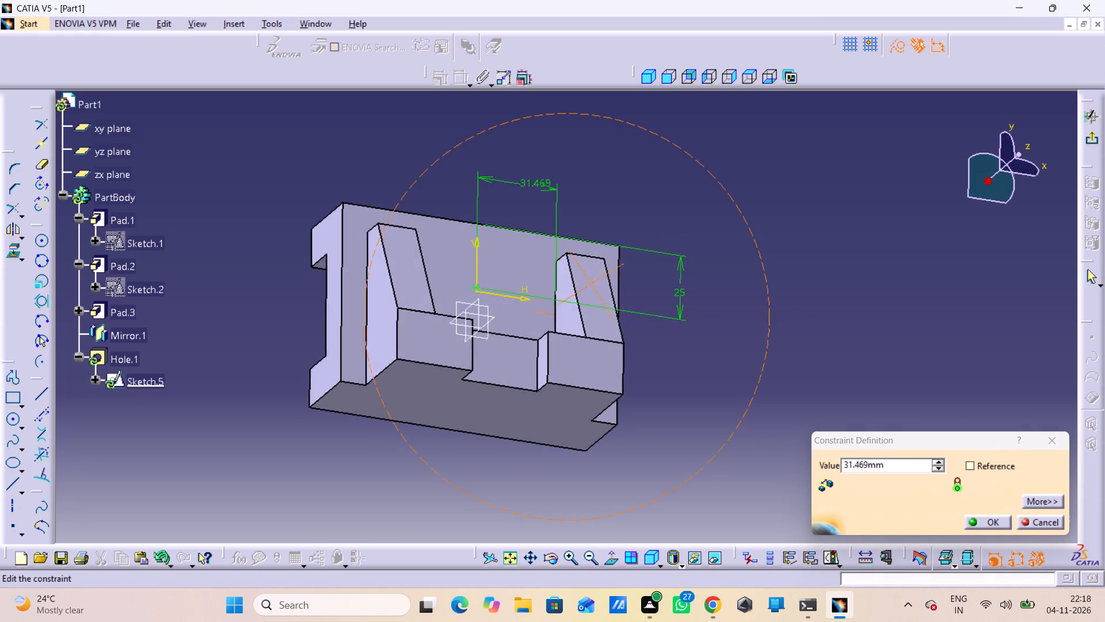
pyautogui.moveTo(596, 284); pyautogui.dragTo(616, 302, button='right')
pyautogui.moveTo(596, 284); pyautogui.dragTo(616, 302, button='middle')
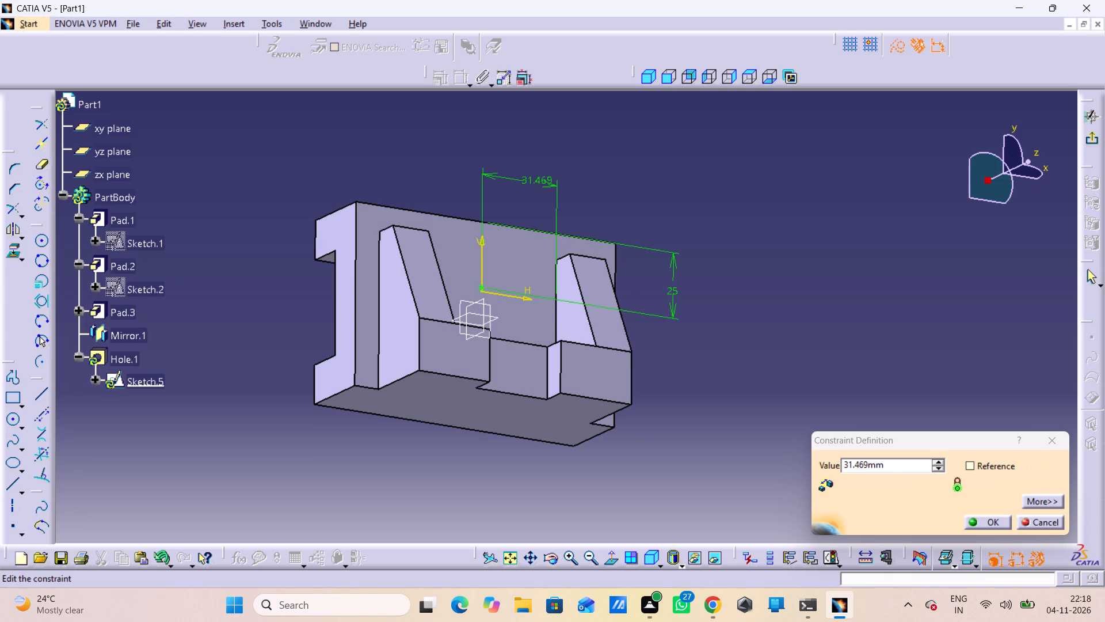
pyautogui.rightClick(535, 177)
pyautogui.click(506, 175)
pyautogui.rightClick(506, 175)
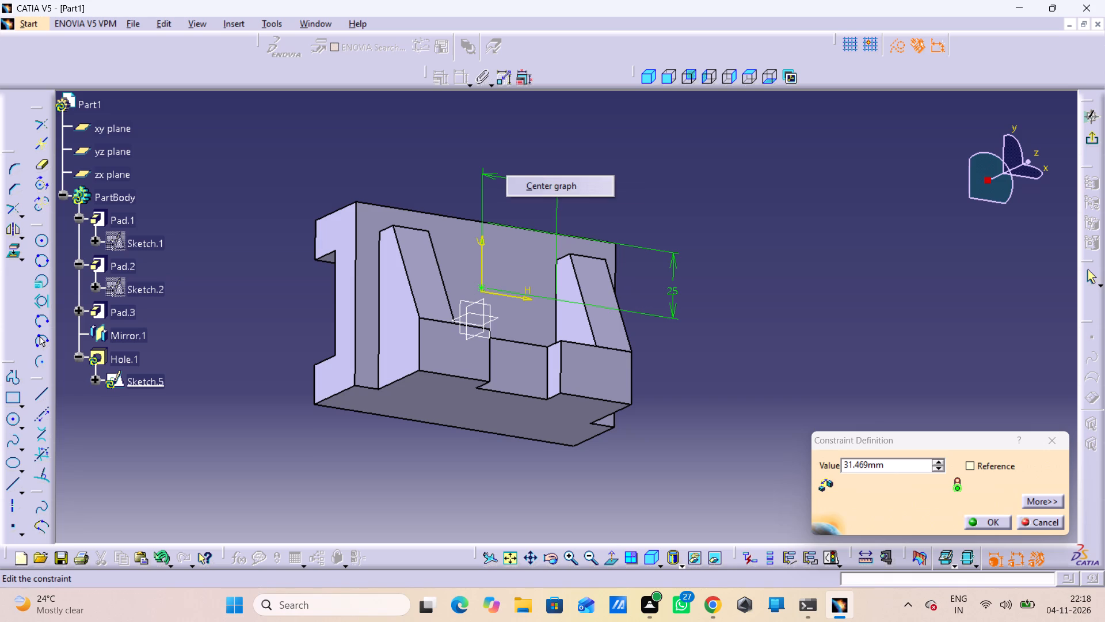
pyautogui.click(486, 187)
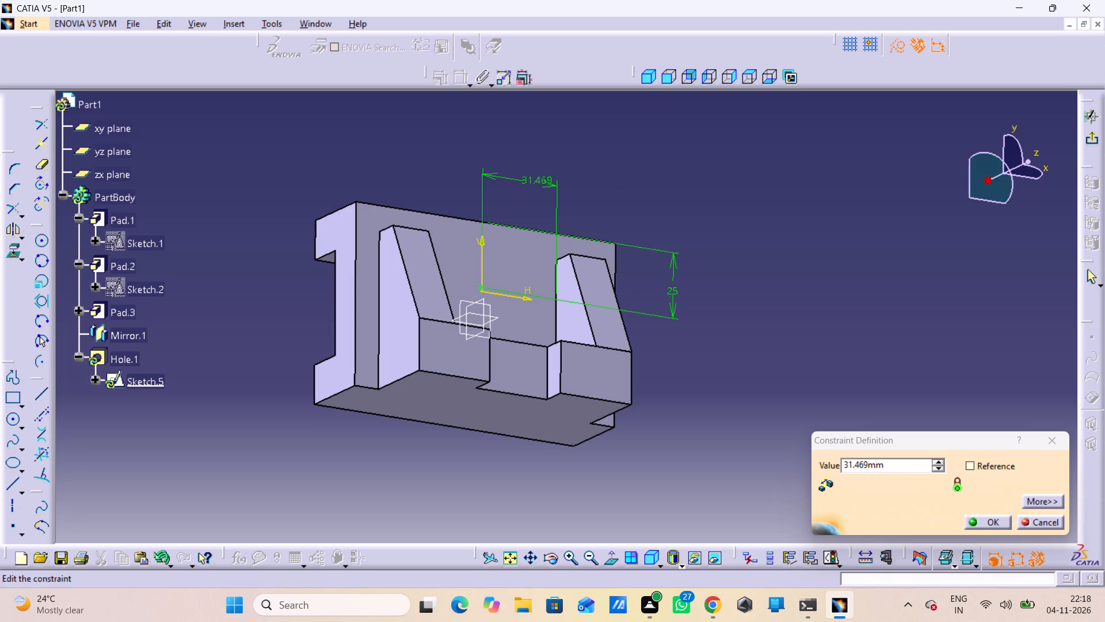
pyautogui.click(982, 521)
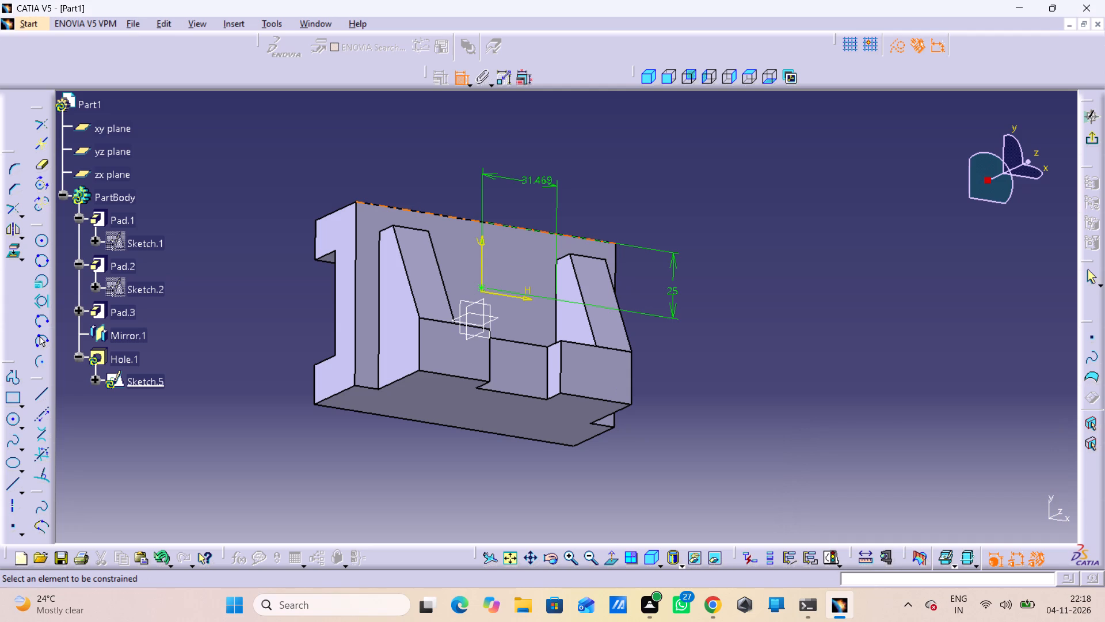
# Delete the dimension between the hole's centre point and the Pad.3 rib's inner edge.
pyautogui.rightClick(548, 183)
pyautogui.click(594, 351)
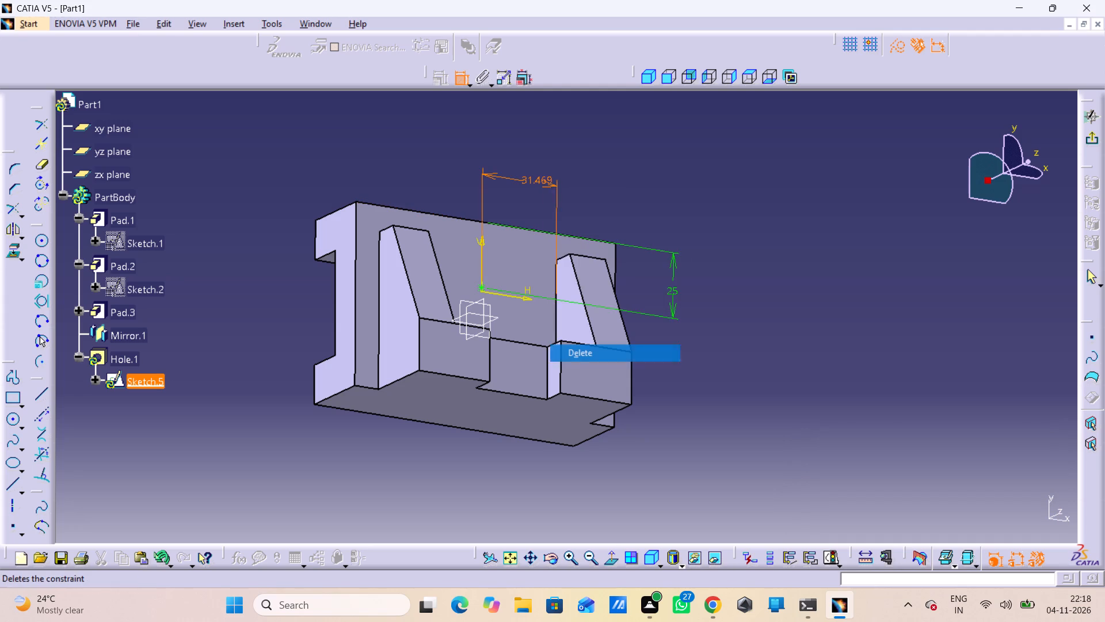
# Dimension the hole's centre point 15 mm from the upright notch's side edge nearest the Pad.3 rib.
pyautogui.click(483, 290)
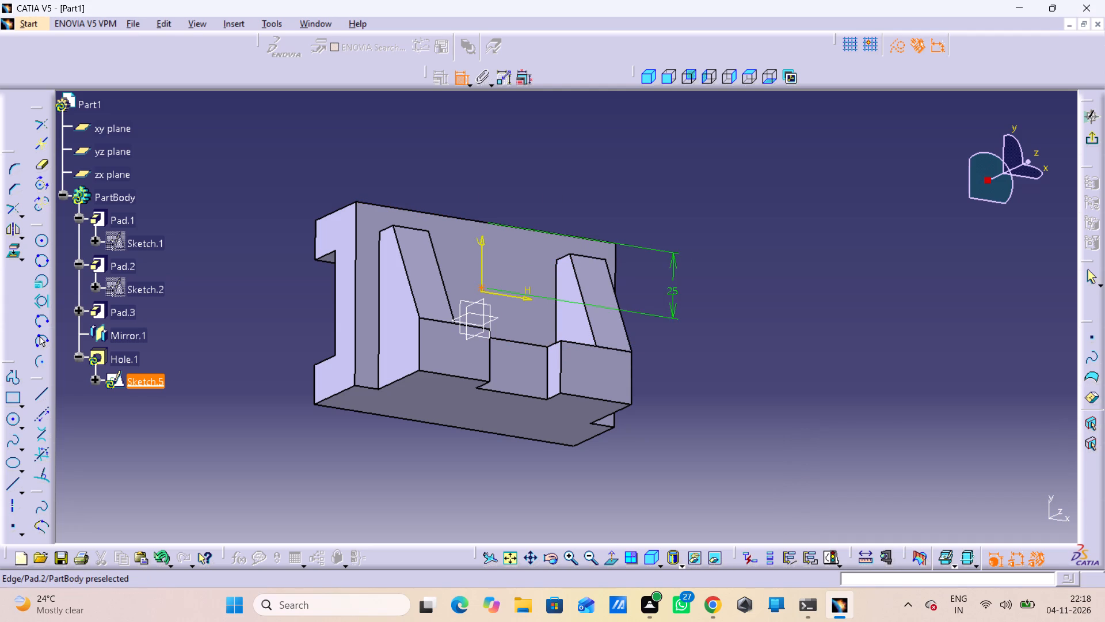
pyautogui.click(548, 358)
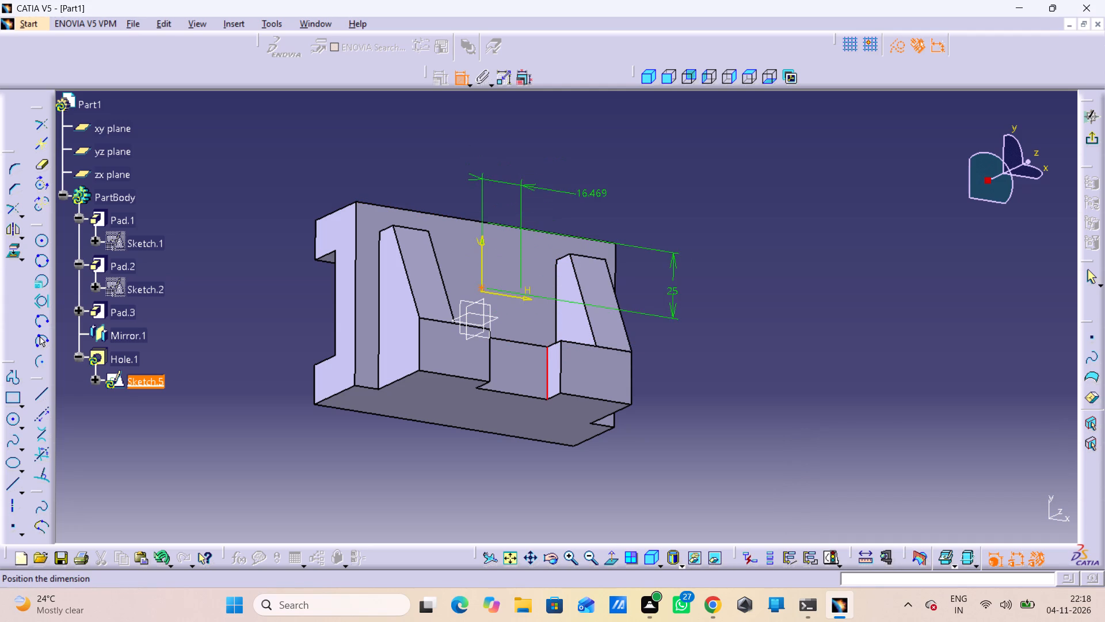
pyautogui.click(597, 199)
pyautogui.doubleClick(600, 199)
pyautogui.write('15')
pyautogui.press('Return')
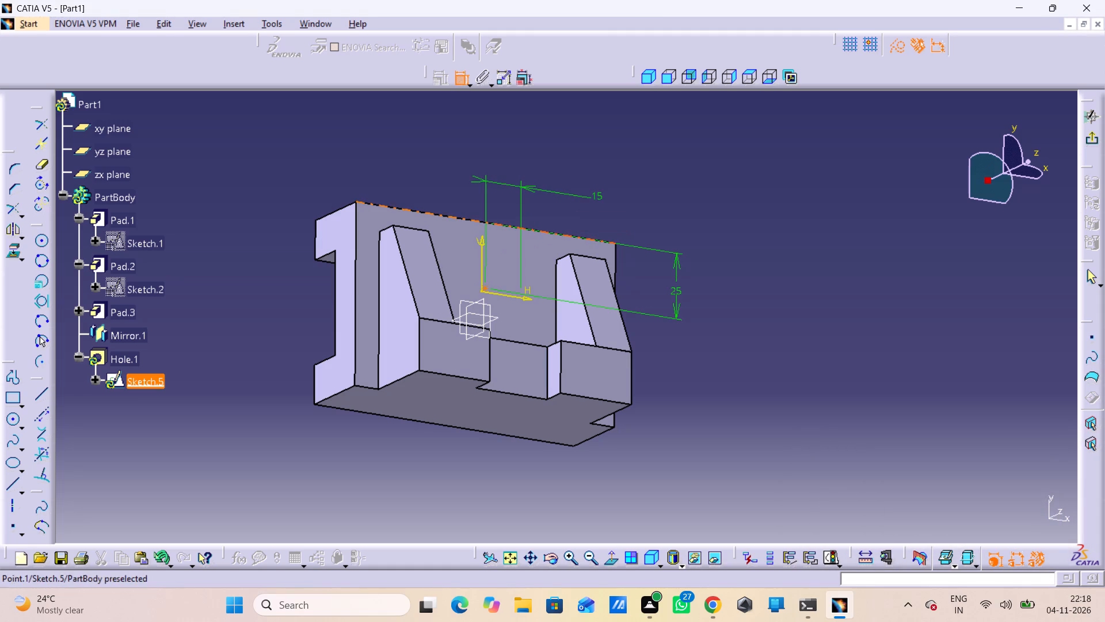
# Exit the positioning sketch and create the 30 mm hole with its extension set to Up To Last.
pyautogui.click(1096, 139)
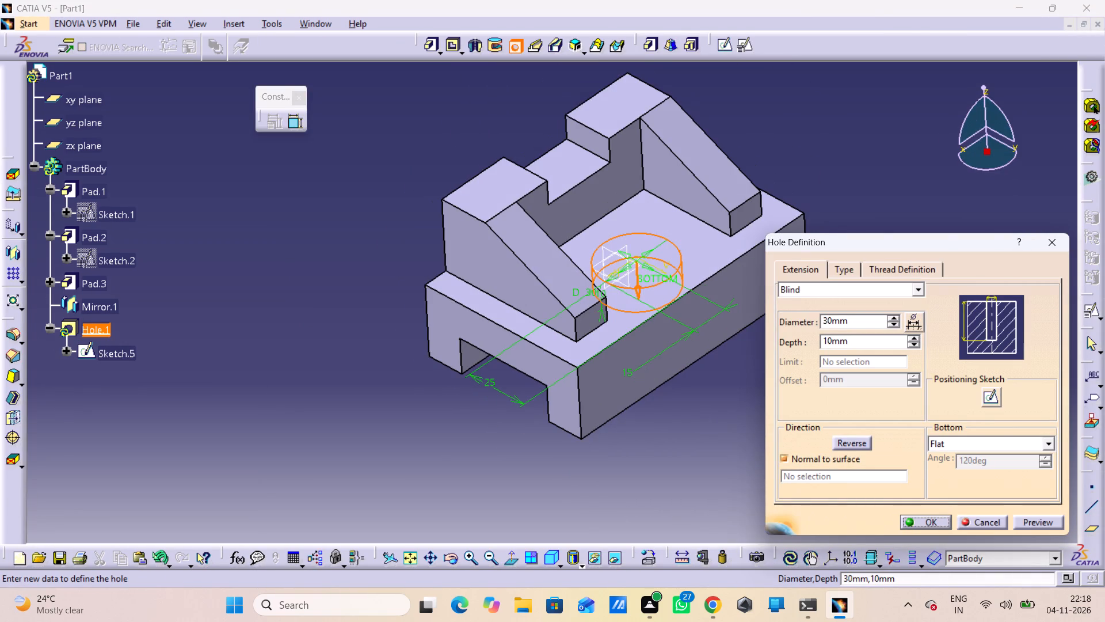
pyautogui.click(845, 287)
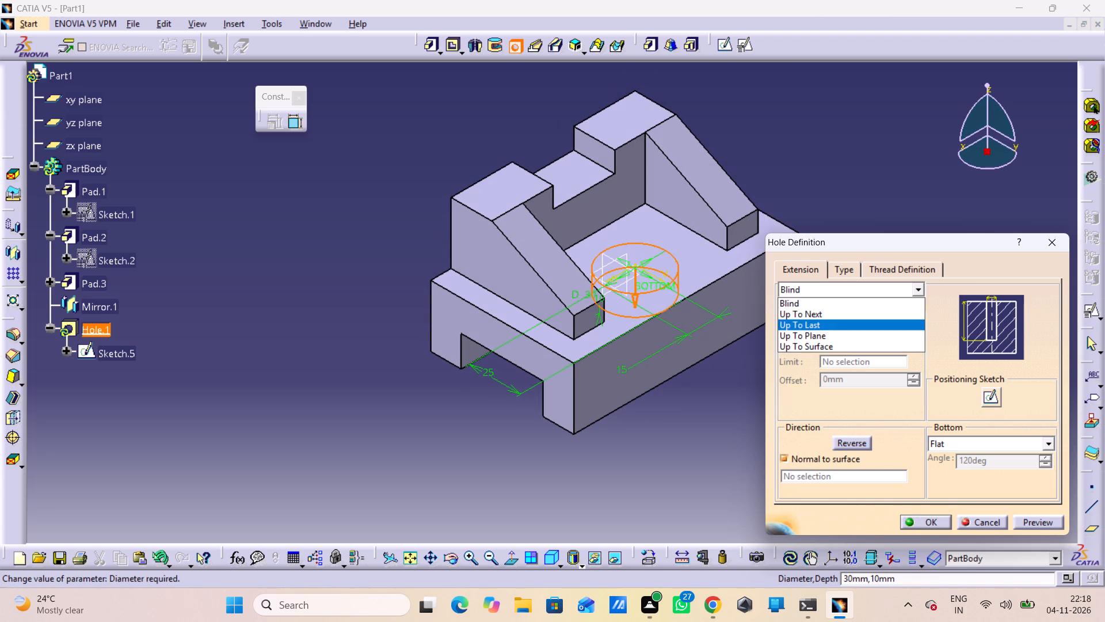
pyautogui.click(852, 319)
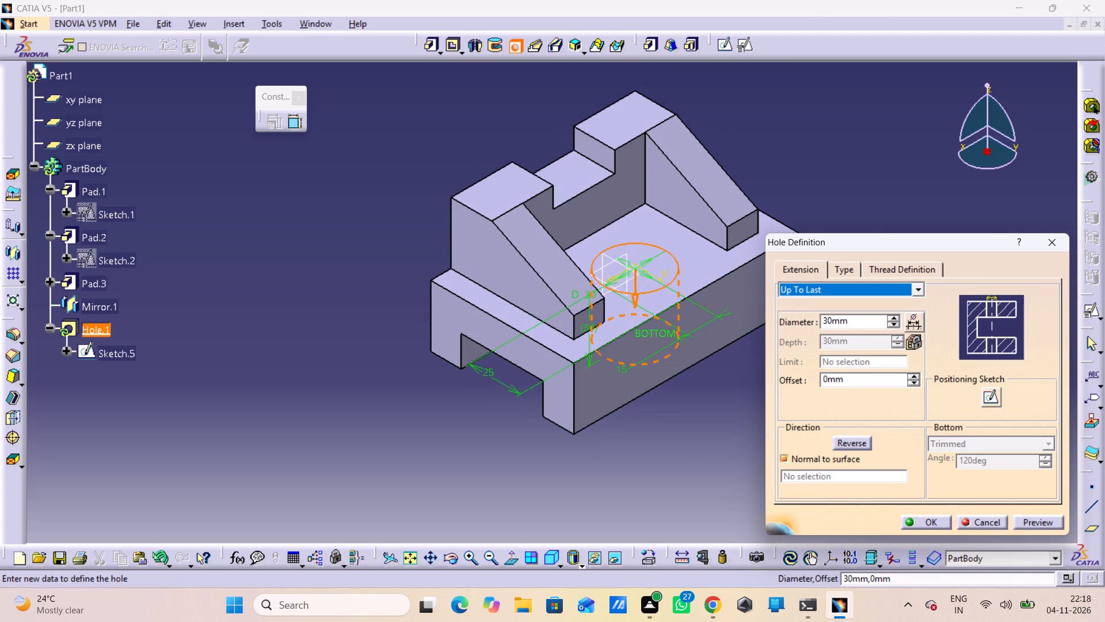
pyautogui.click(915, 524)
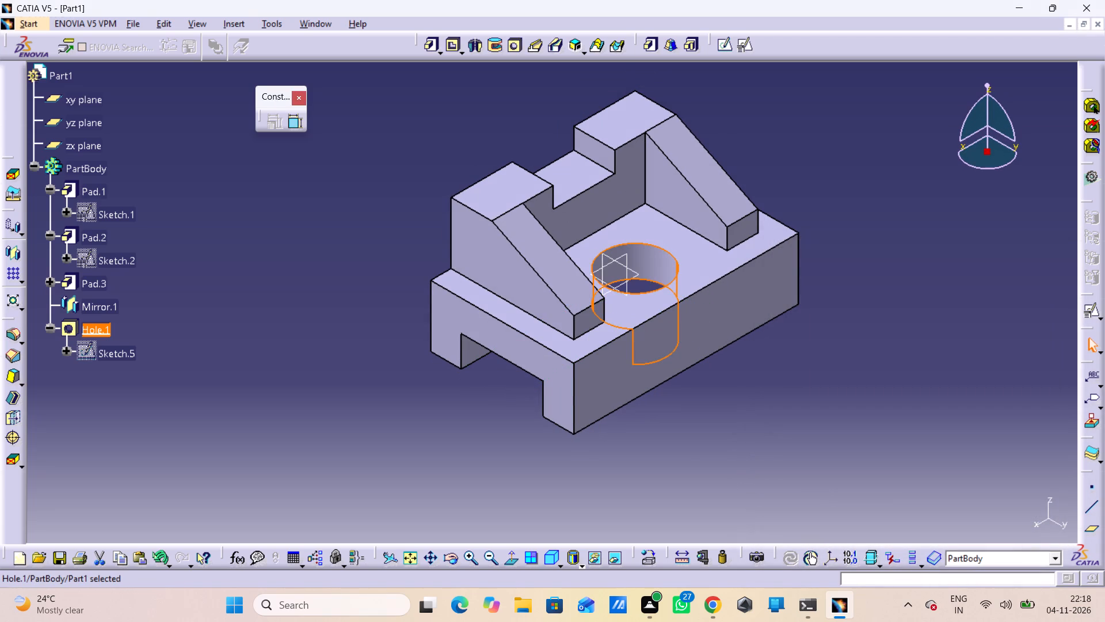
# Examine the hole through the block from above and below.
pyautogui.click(872, 481)
pyautogui.moveTo(875, 469); pyautogui.dragTo(322, 90, button='middle')
pyautogui.moveTo(875, 469); pyautogui.dragTo(322, 90, button='right')
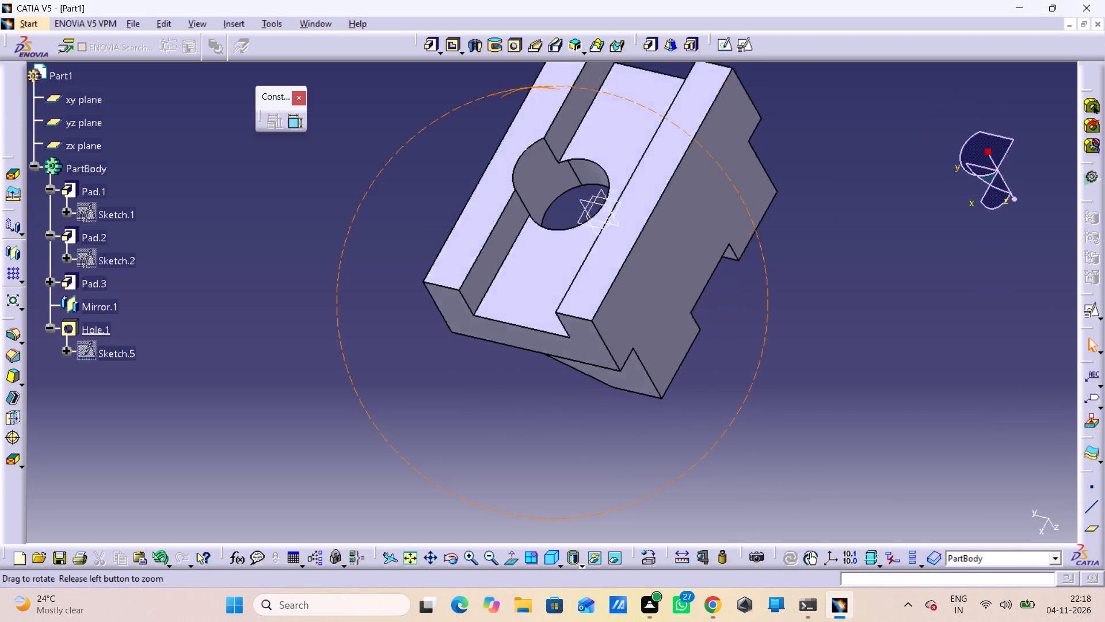
pyautogui.moveTo(322, 90); pyautogui.dragTo(394, 155, button='middle')
pyautogui.moveTo(322, 90); pyautogui.dragTo(394, 155, button='right')
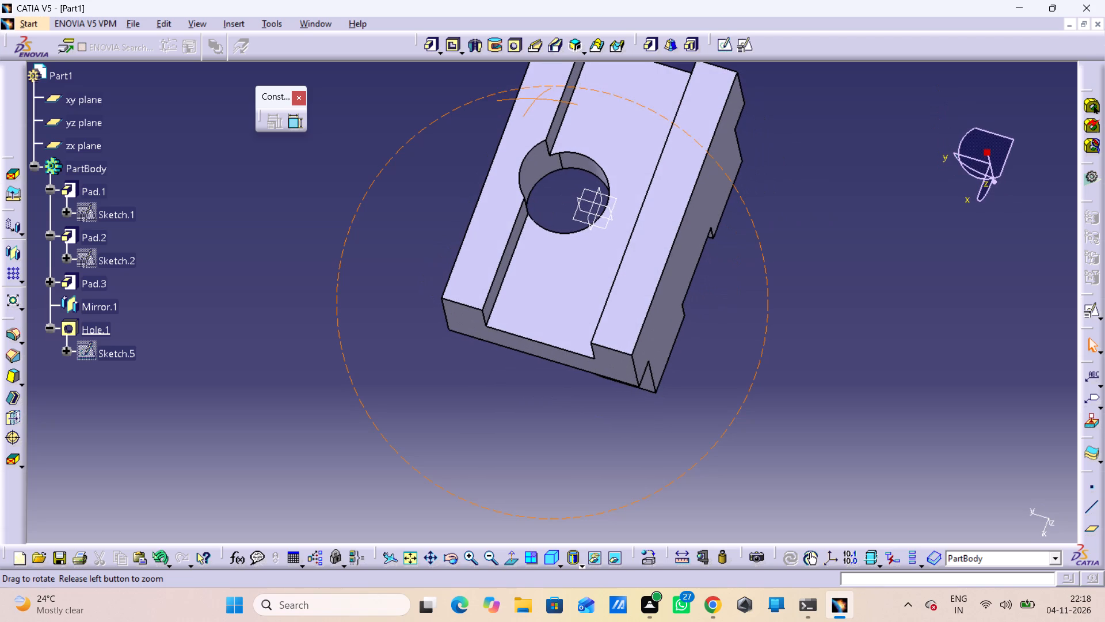
pyautogui.moveTo(394, 155); pyautogui.dragTo(695, 281, button='middle')
pyautogui.moveTo(394, 155); pyautogui.dragTo(695, 281, button='right')
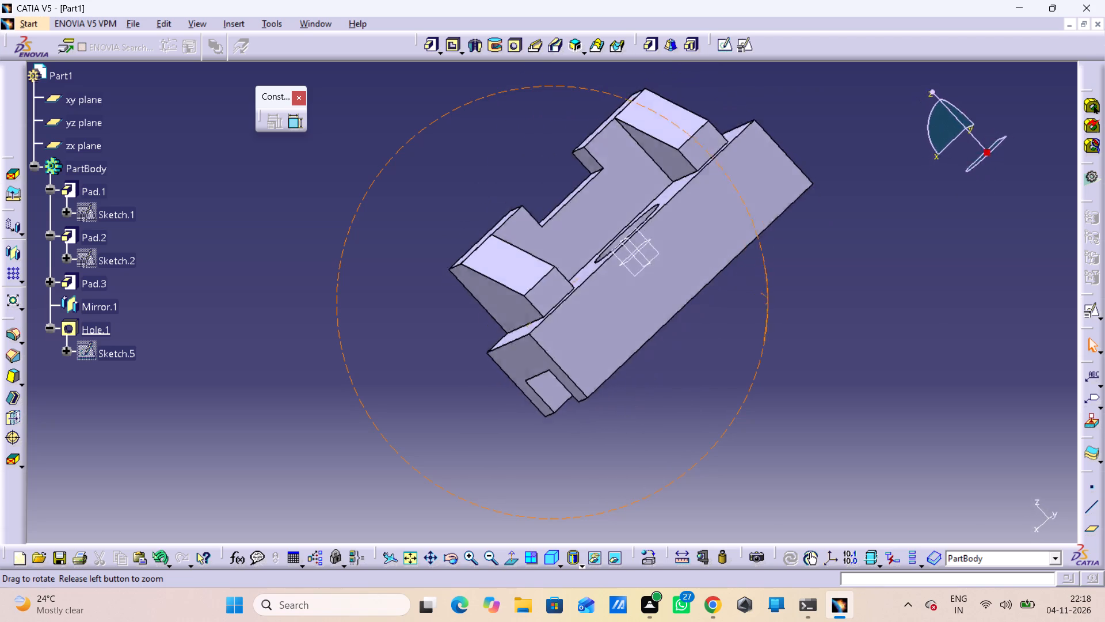
pyautogui.moveTo(695, 281); pyautogui.dragTo(773, 416, button='middle')
pyautogui.moveTo(695, 281); pyautogui.dragTo(773, 416, button='right')
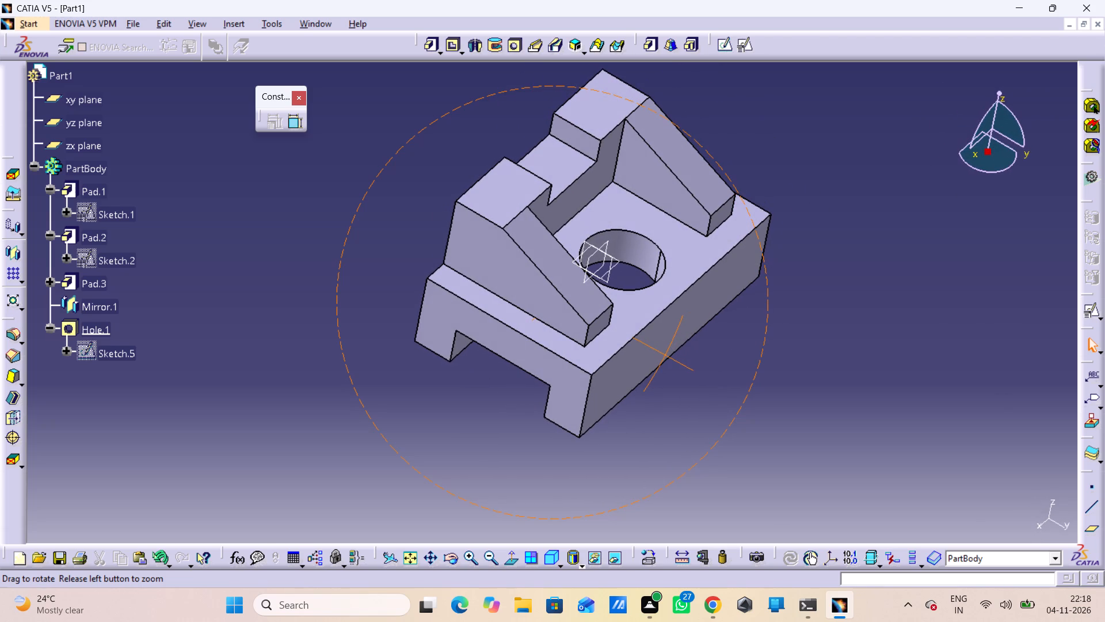
pyautogui.moveTo(773, 416); pyautogui.dragTo(329, 240, button='middle')
pyautogui.moveTo(773, 416); pyautogui.dragTo(329, 240, button='right')
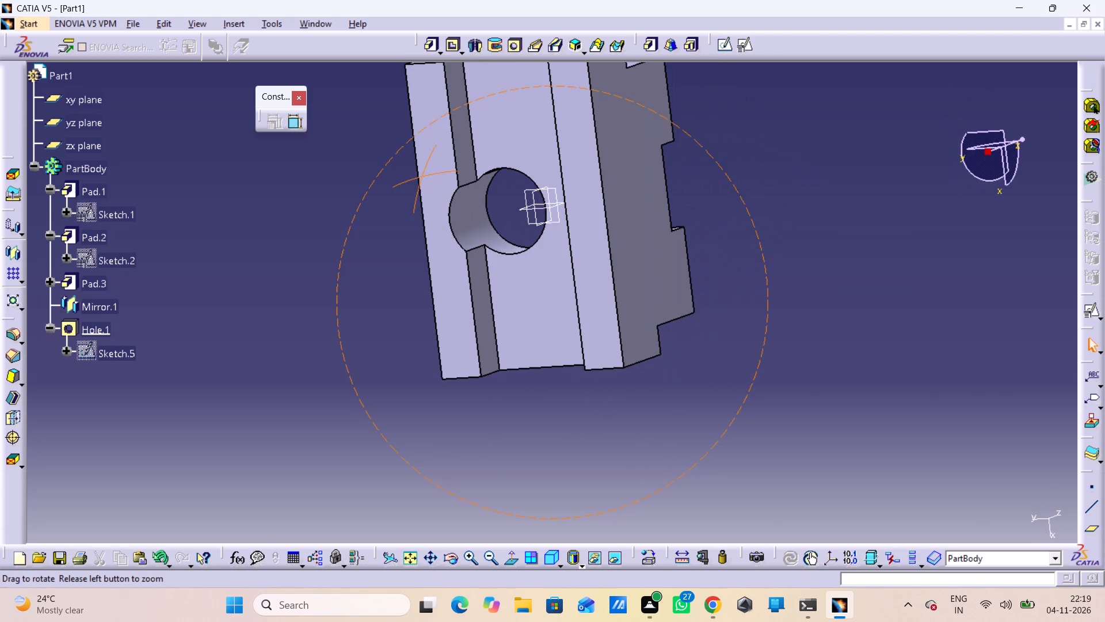
pyautogui.moveTo(329, 240); pyautogui.dragTo(776, 400, button='middle')
pyautogui.moveTo(329, 240); pyautogui.dragTo(776, 400, button='right')
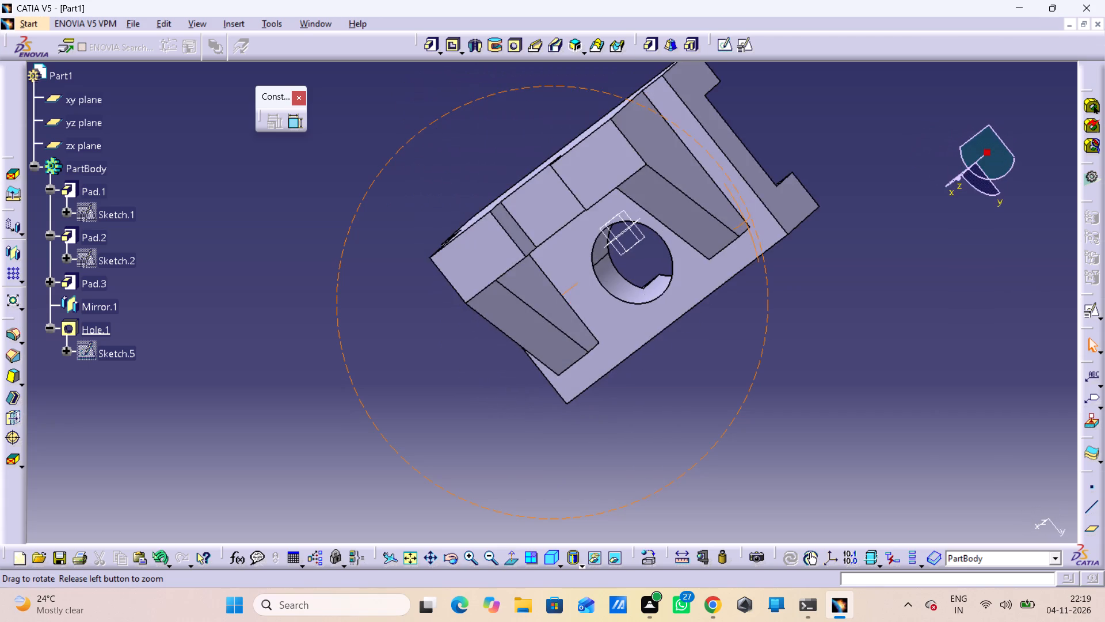
# Examine the finished part in the four-view layout and from above, and bring the whole part into an isometric view.
pyautogui.moveTo(776, 400); pyautogui.dragTo(521, 506, button='right')
pyautogui.moveTo(776, 400); pyautogui.dragTo(510, 473, button='middle')
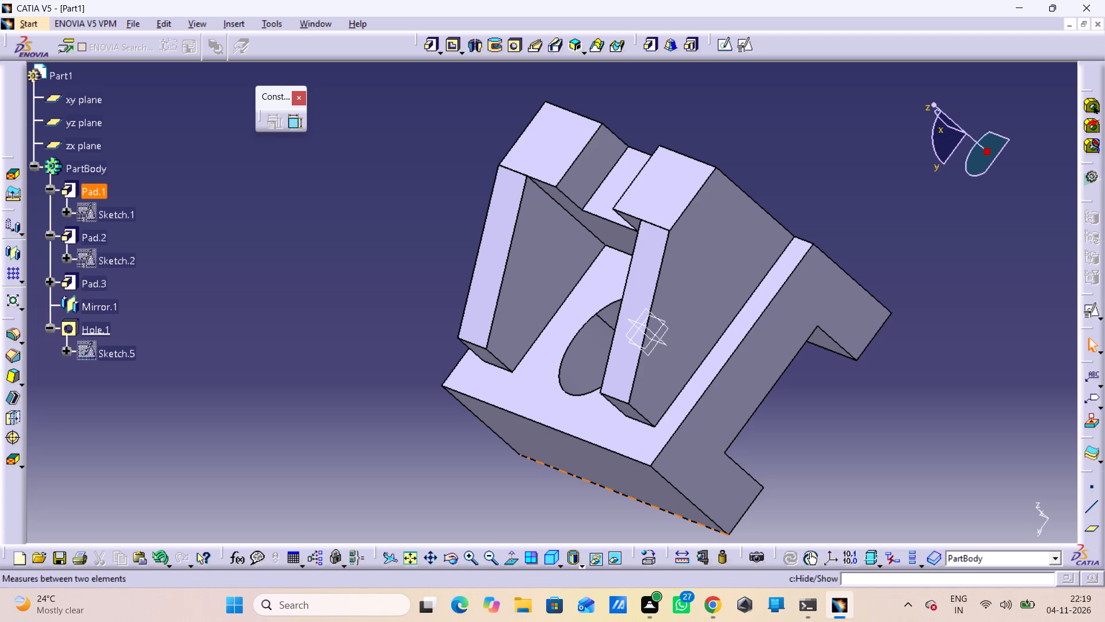
pyautogui.click(512, 559)
pyautogui.click(522, 551)
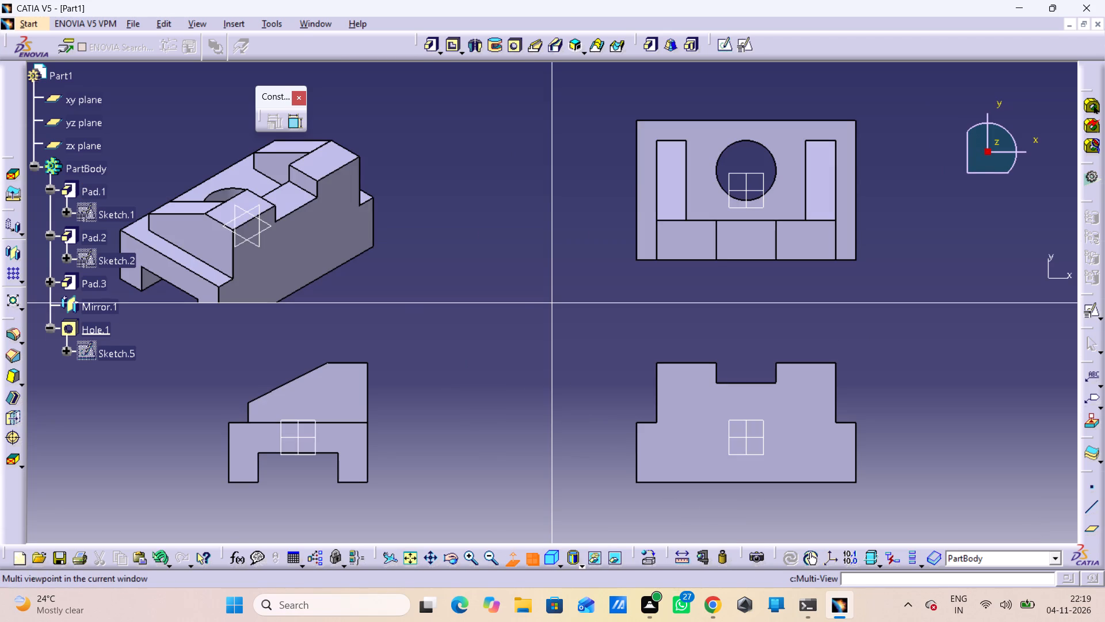
pyautogui.click(534, 561)
pyautogui.click(558, 556)
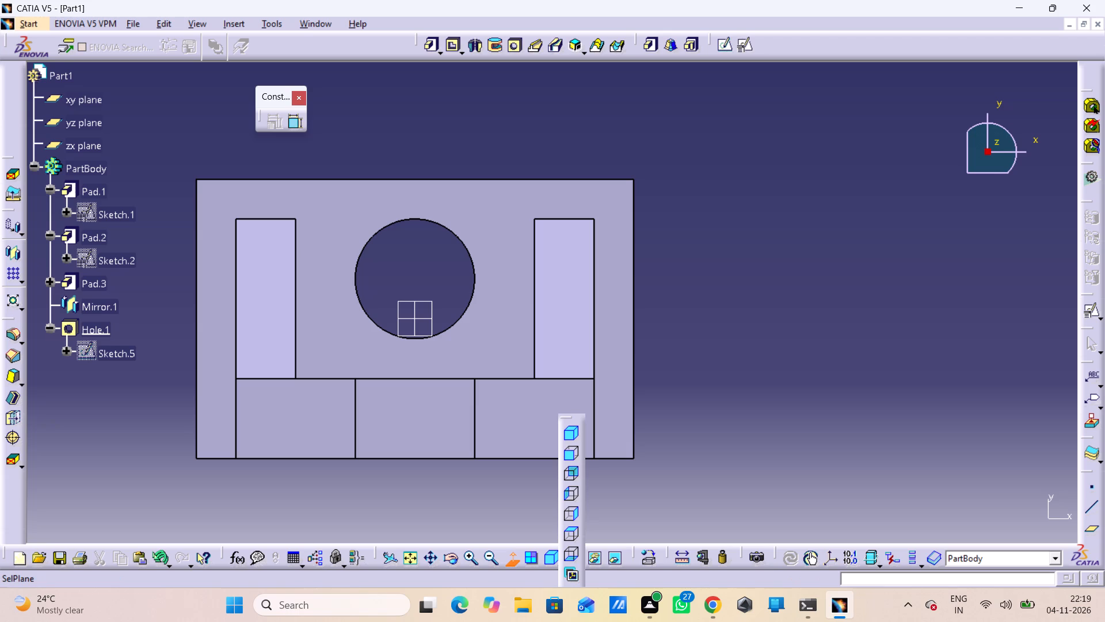
pyautogui.click(512, 558)
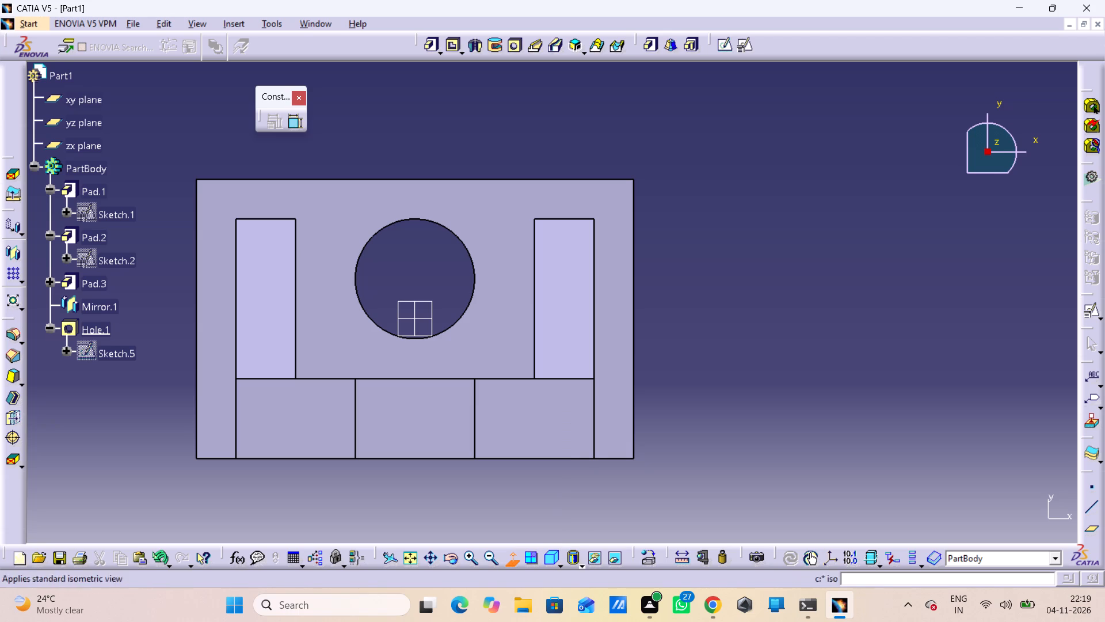
pyautogui.click(546, 552)
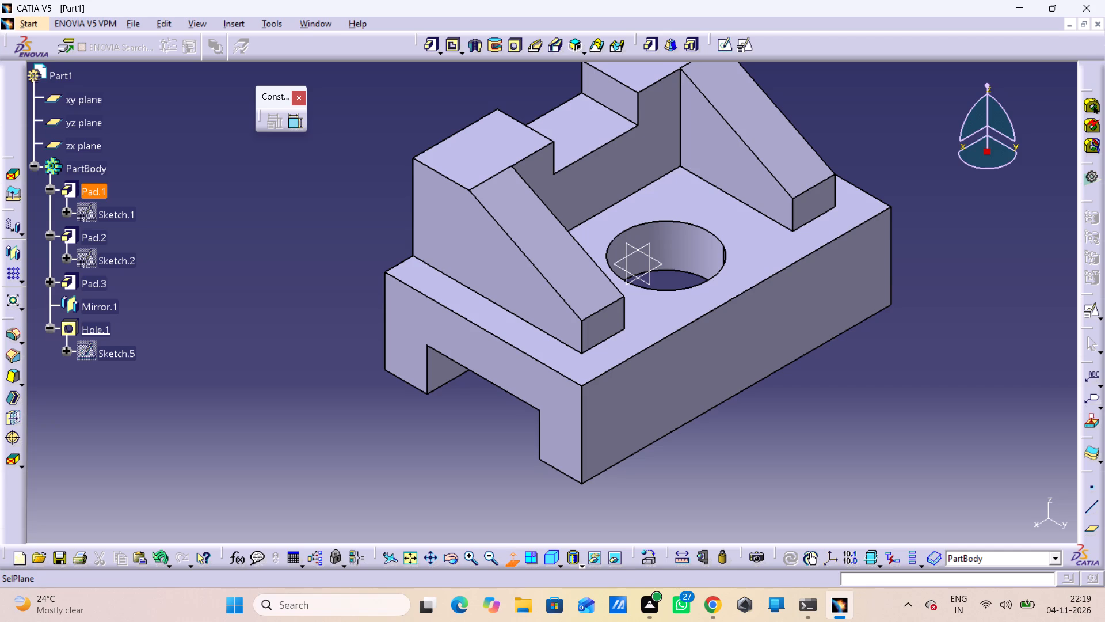
pyautogui.moveTo(267, 243); pyautogui.dragTo(268, 301, button='middle')
pyautogui.rightClick(267, 243)
pyautogui.moveTo(268, 276); pyautogui.dragTo(219, 314, button='middle')
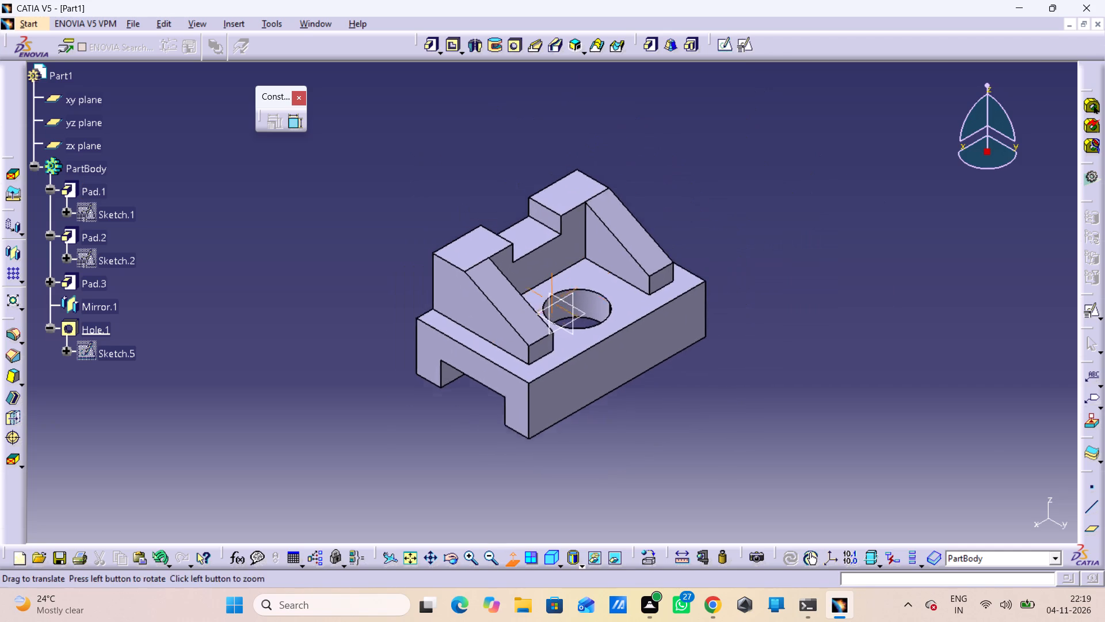
pyautogui.moveTo(219, 314); pyautogui.dragTo(184, 322, button='middle')
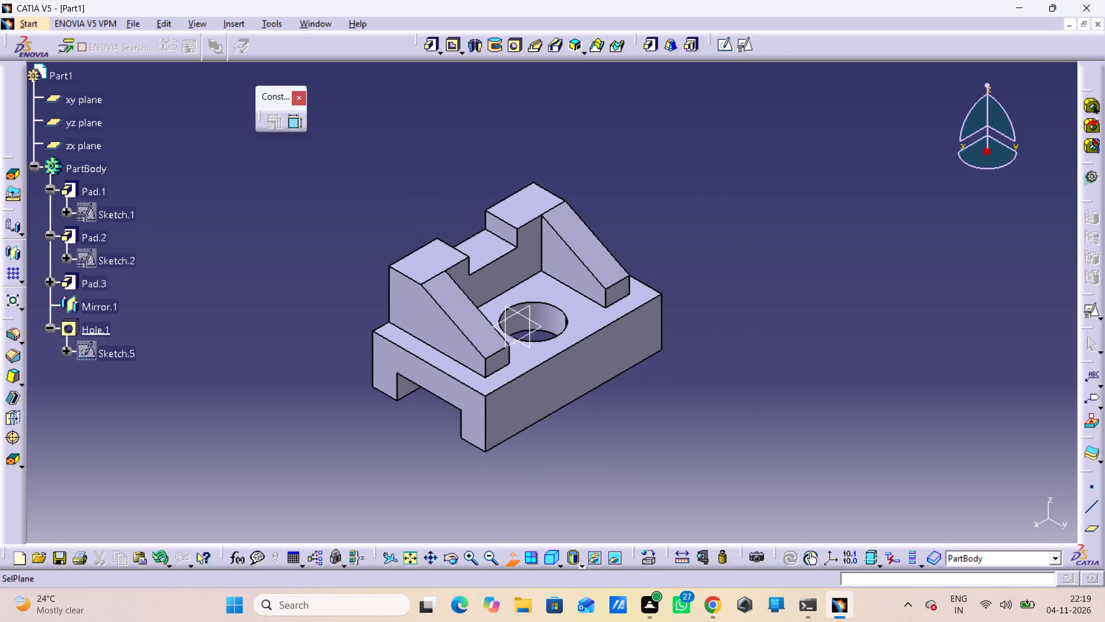
pyautogui.click(510, 564)
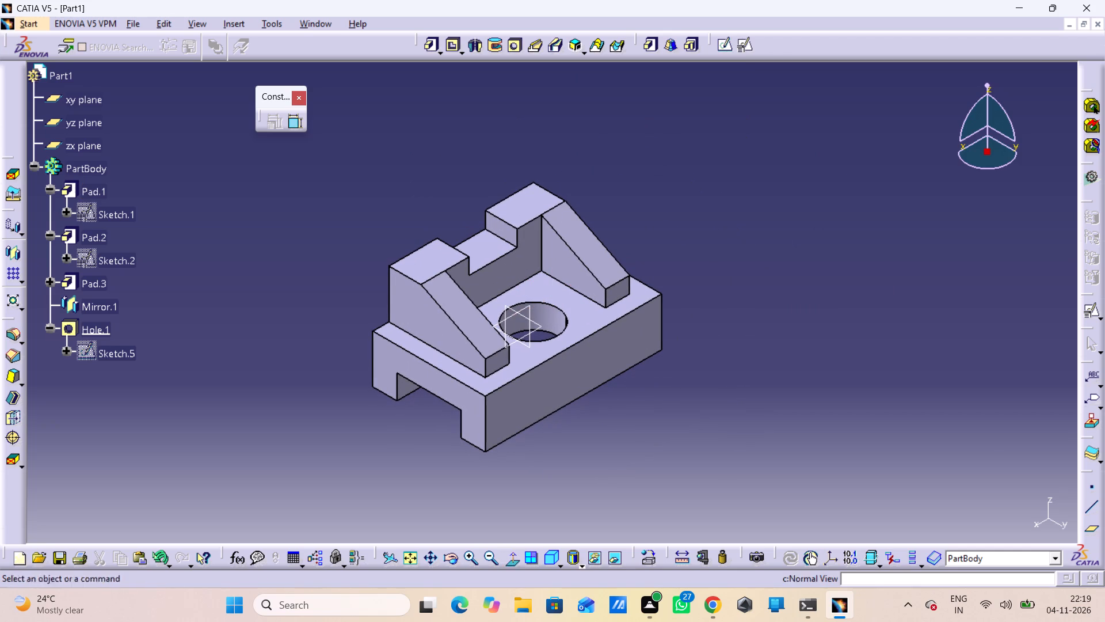
# Save the part as a CATPart named v17 in the CATIA folder.
pyautogui.hotkey('ctrl', 's')
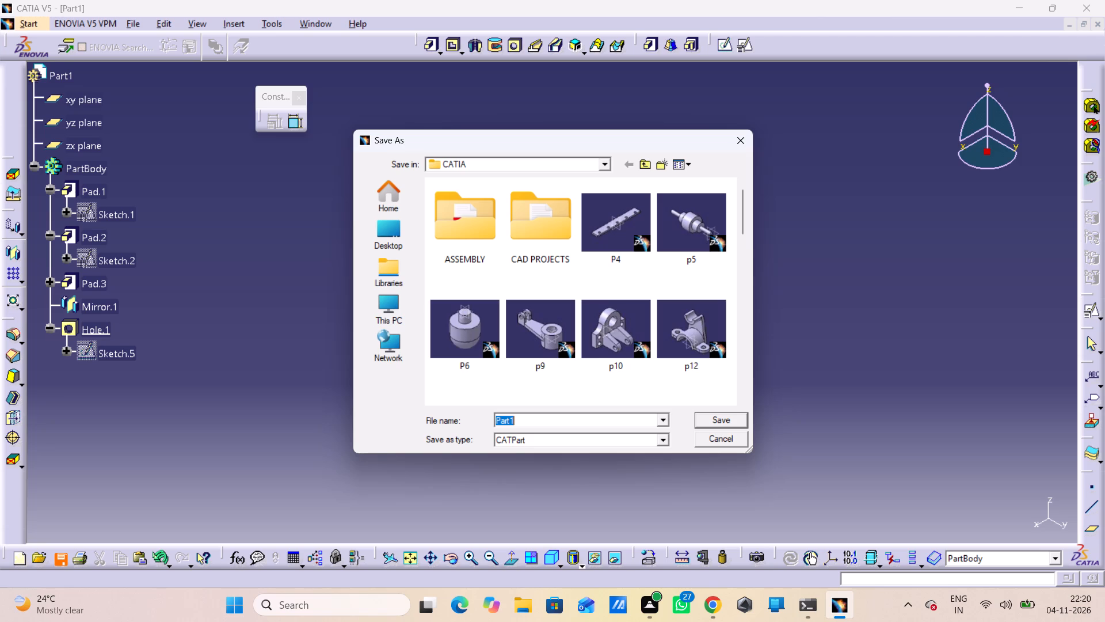
pyautogui.scroll(-3, 563, 286)
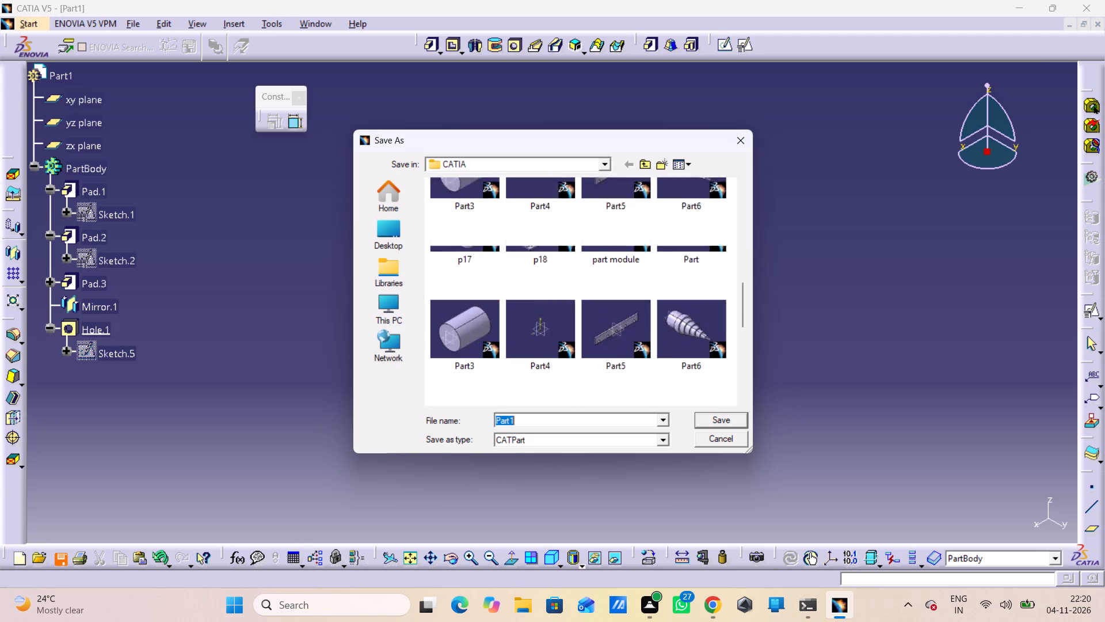
pyautogui.scroll(-1, 563, 286)
pyautogui.write('v17')
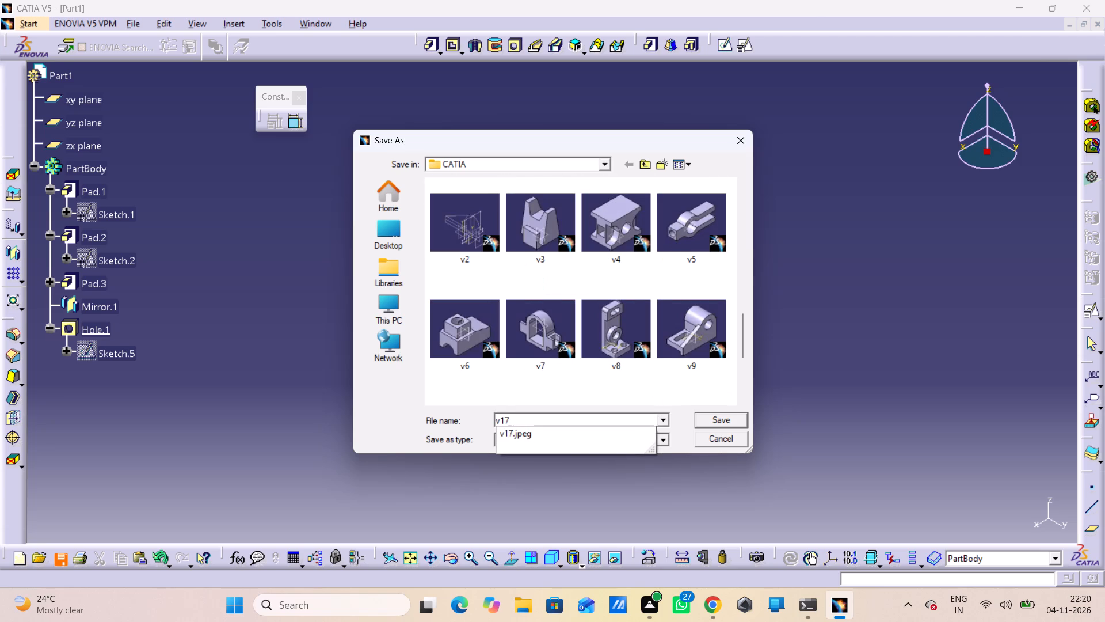
pyautogui.click(737, 421)
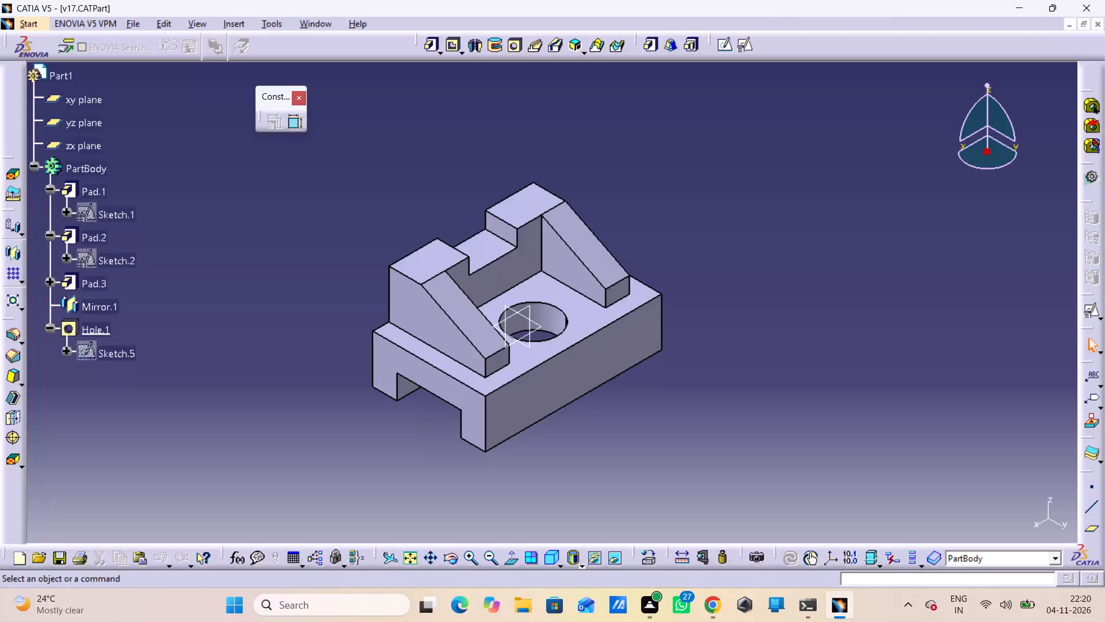
# Print the isometric view with Microsoft Print to PDF, saving the output as v17 in the CATIA folder.
pyautogui.hotkey('ctrl', 'p')
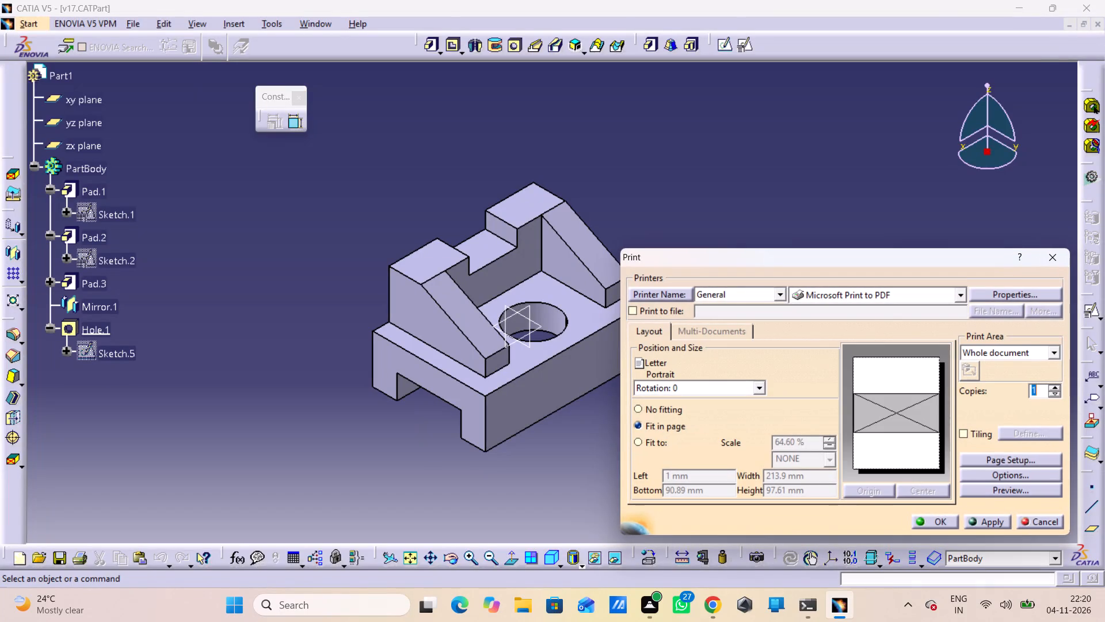
pyautogui.click(936, 514)
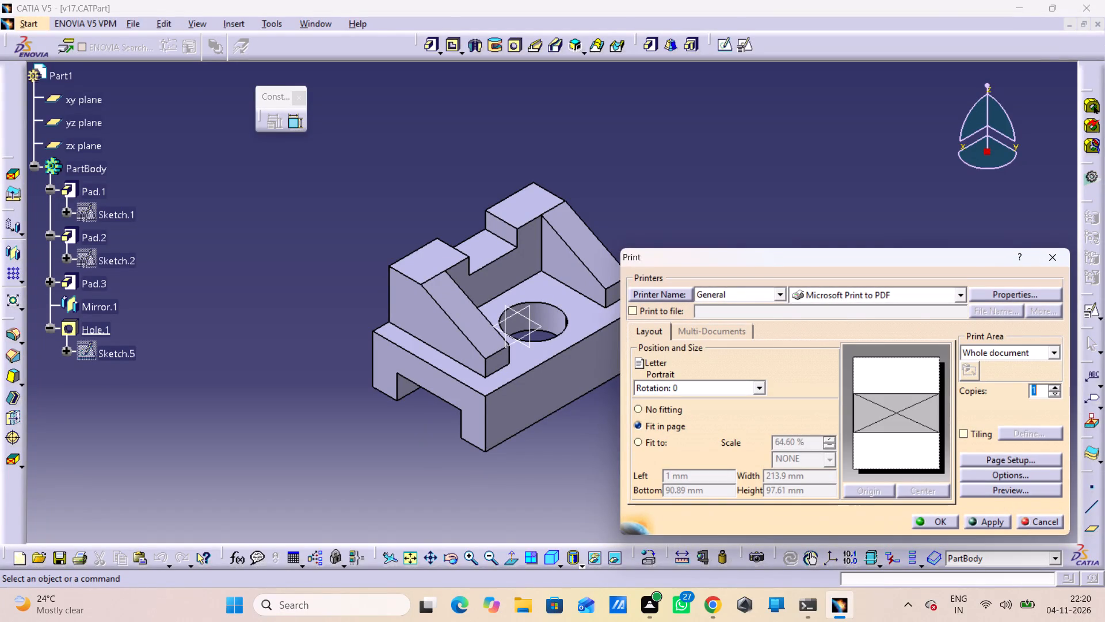
pyautogui.click(937, 516)
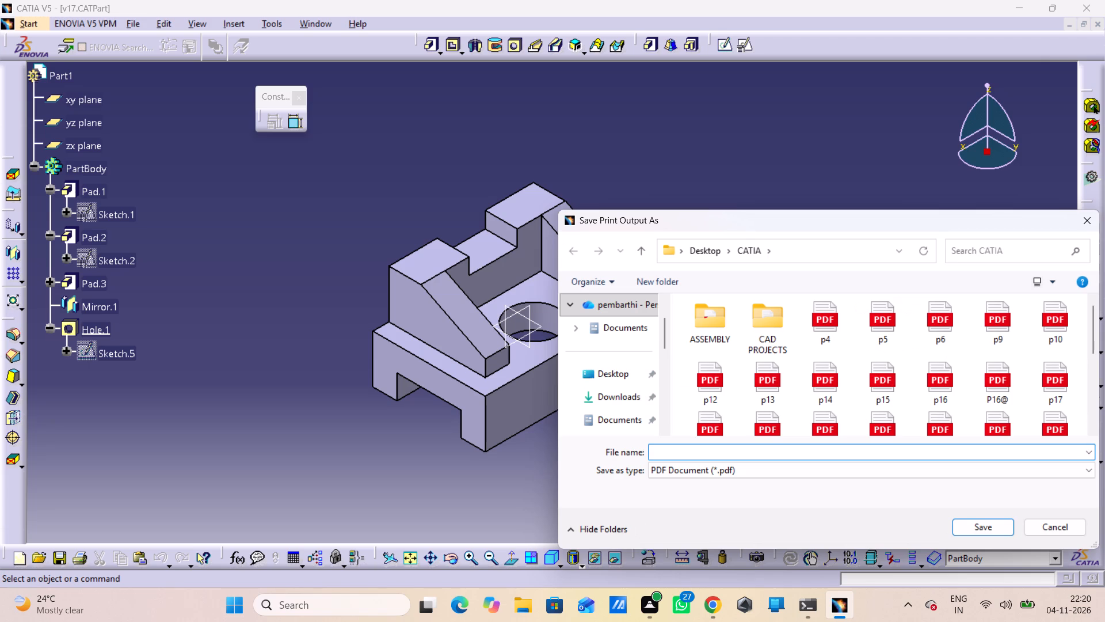
pyautogui.write('v17')
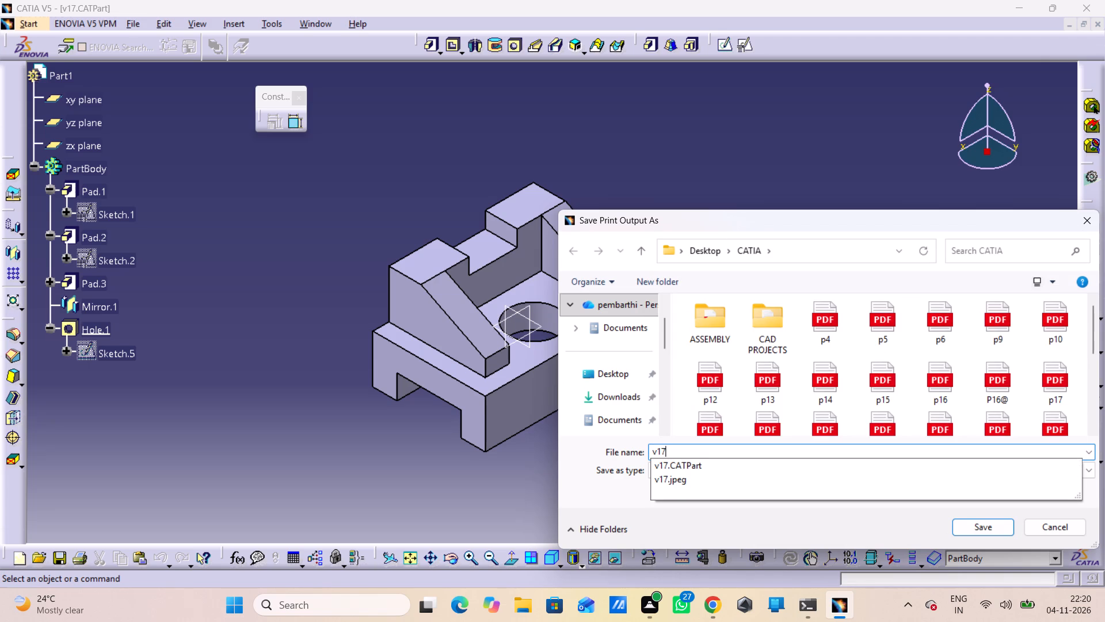
pyautogui.click(989, 534)
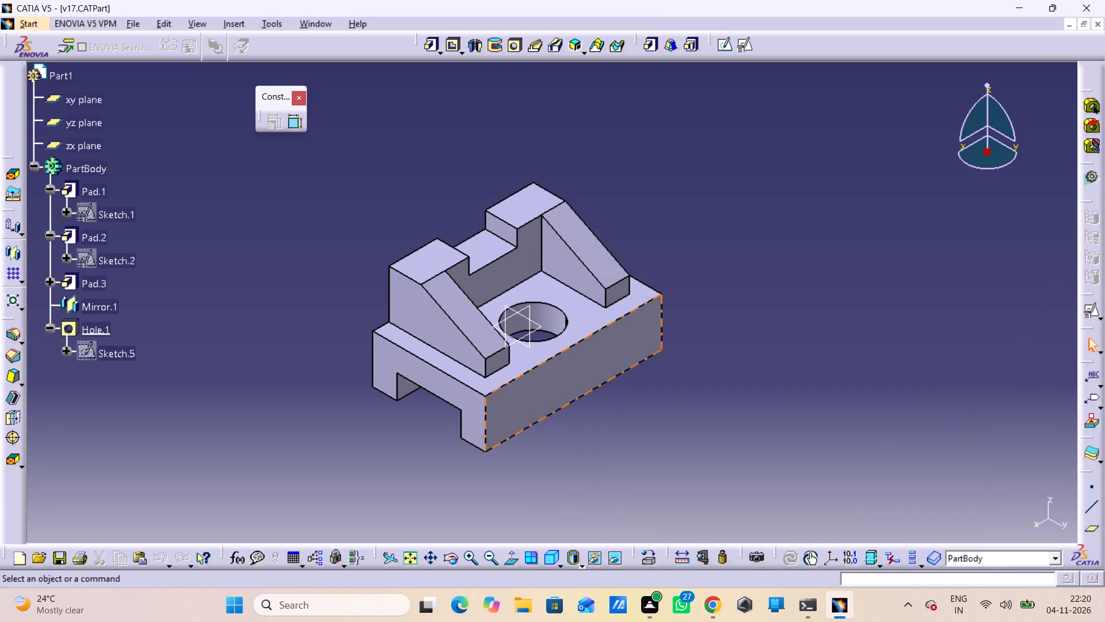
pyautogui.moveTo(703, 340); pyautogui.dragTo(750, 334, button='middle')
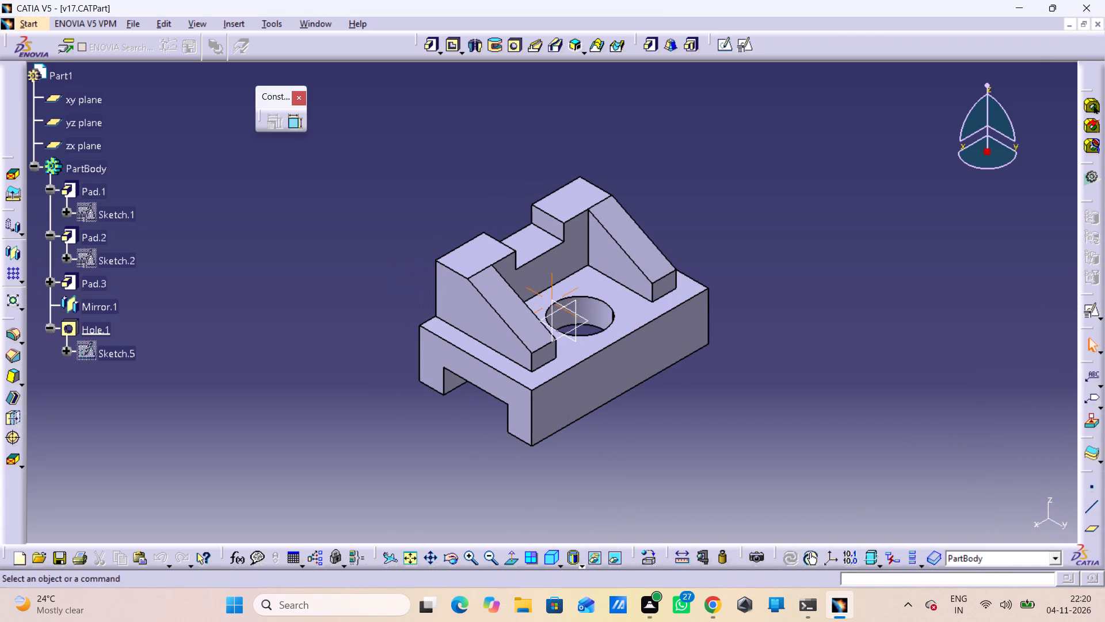